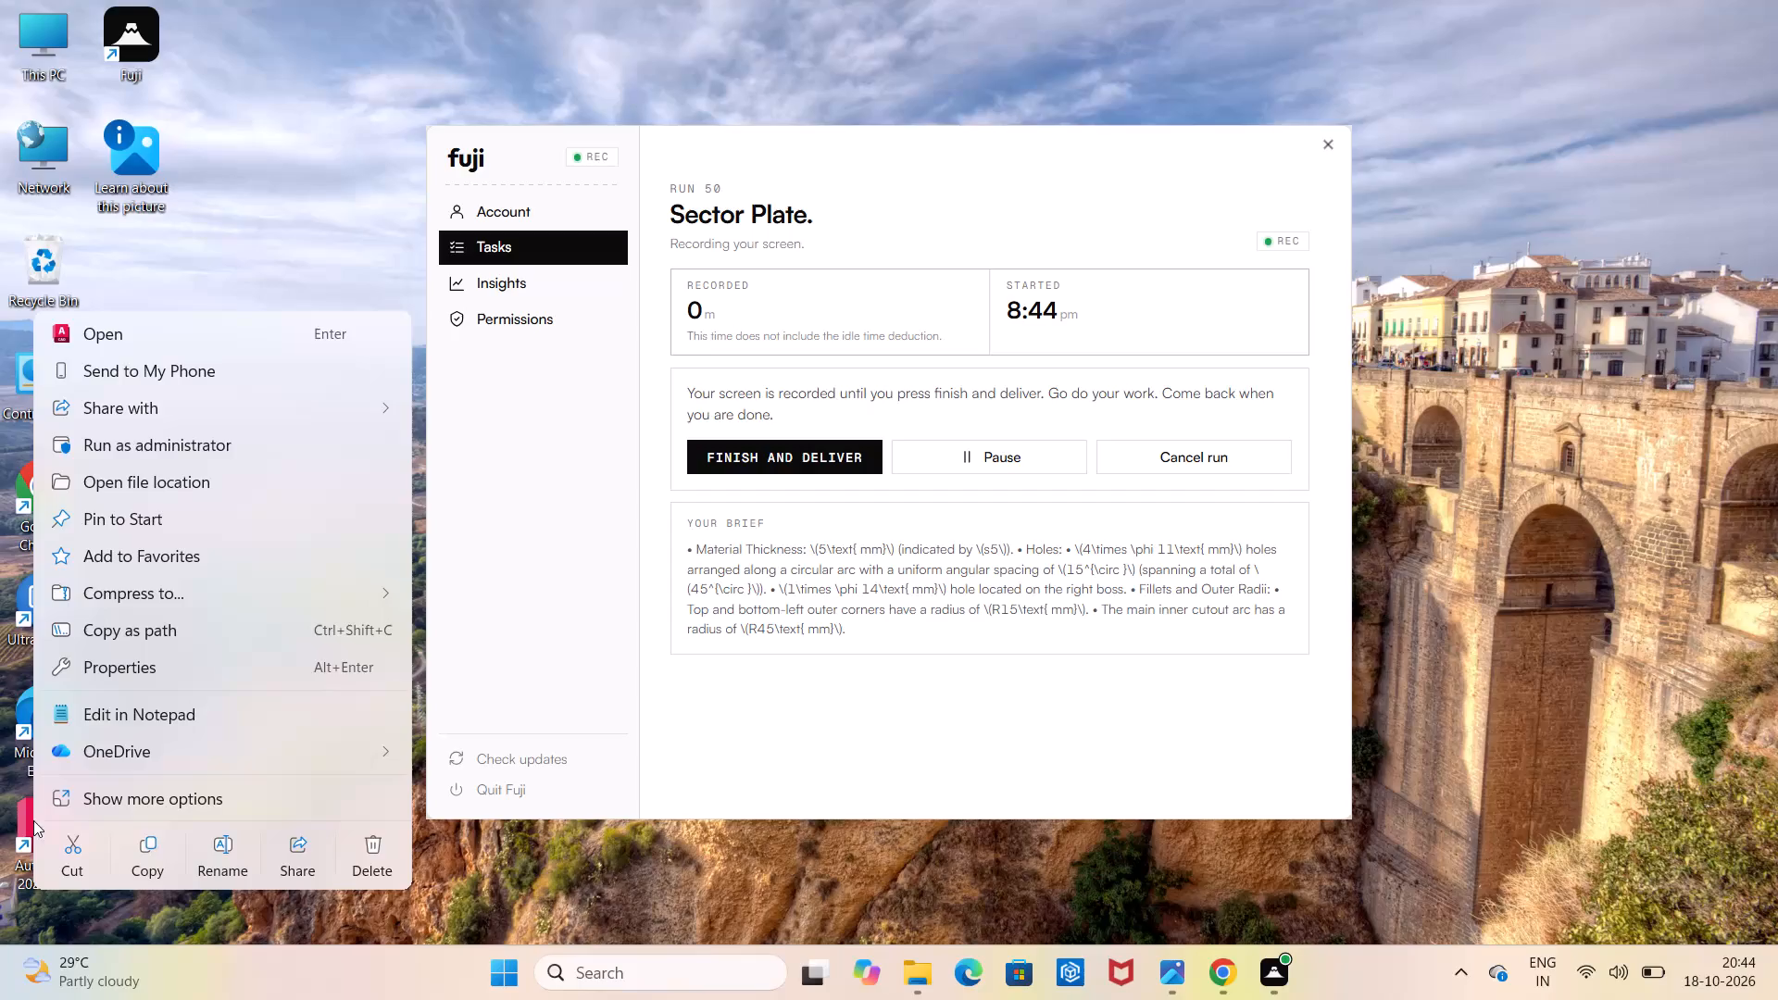
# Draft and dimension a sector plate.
# Launch AutoCAD 2023 and start a new drawing from the acadiso.dwt template.
pyautogui.click(257, 339)
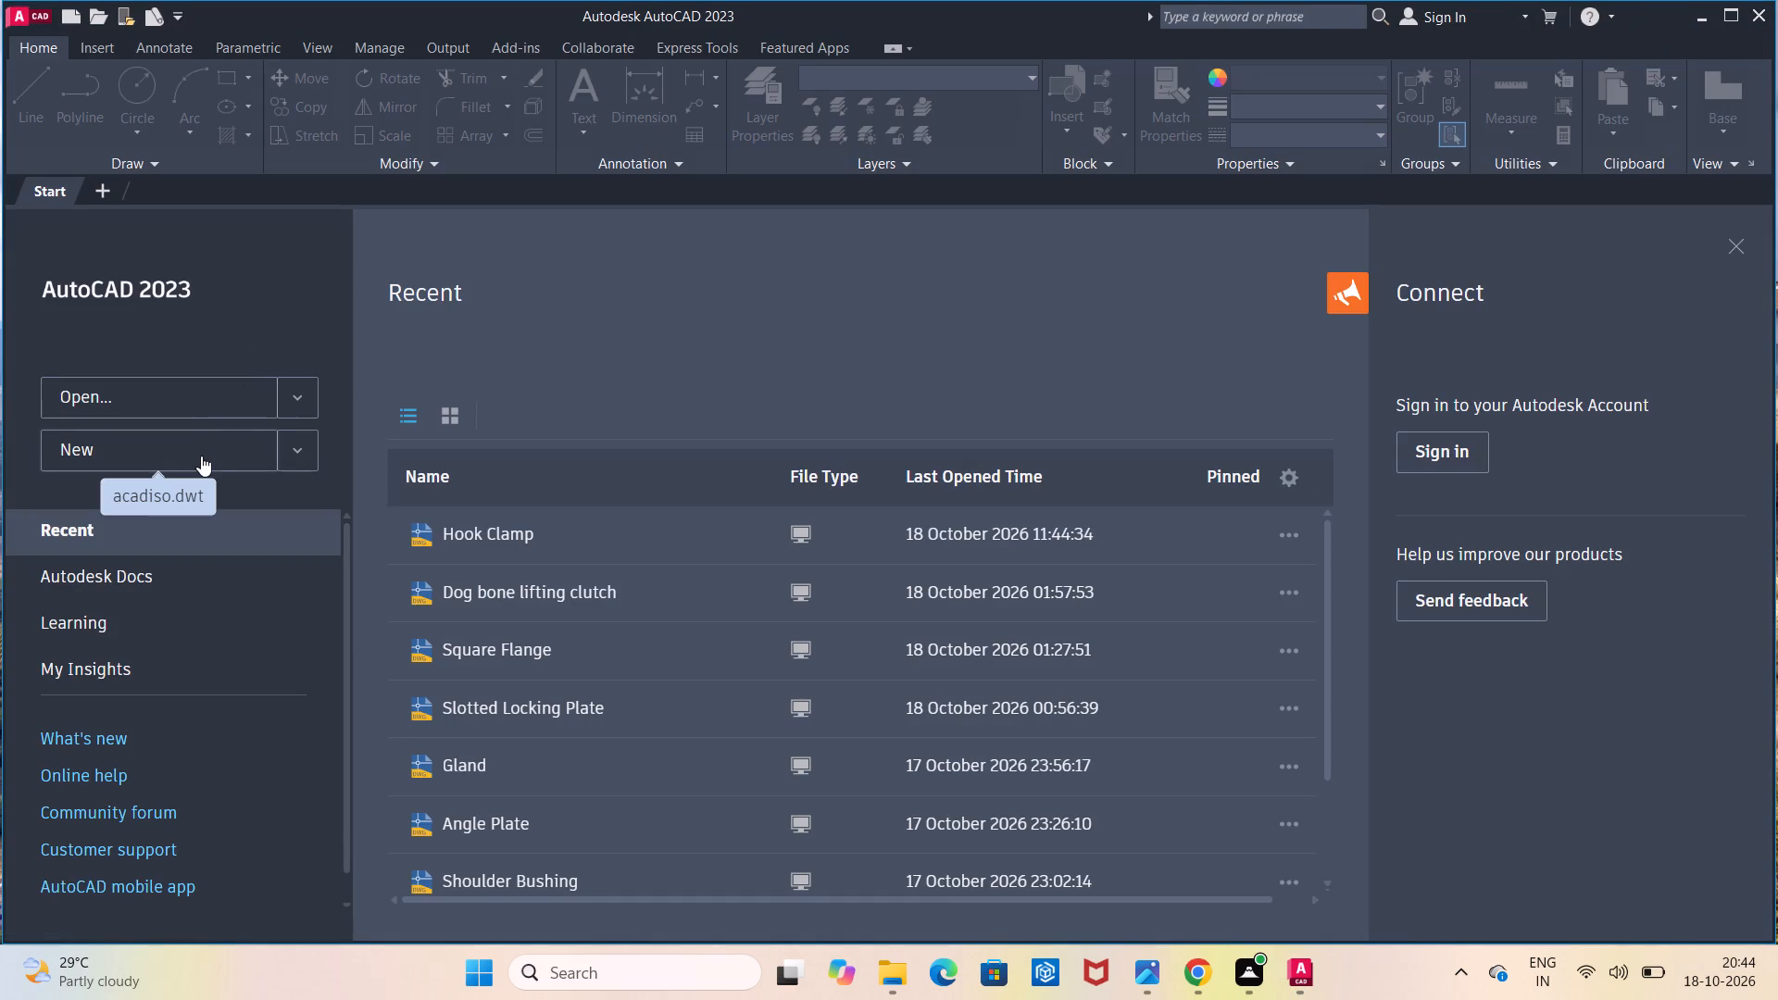
pyautogui.click(203, 443)
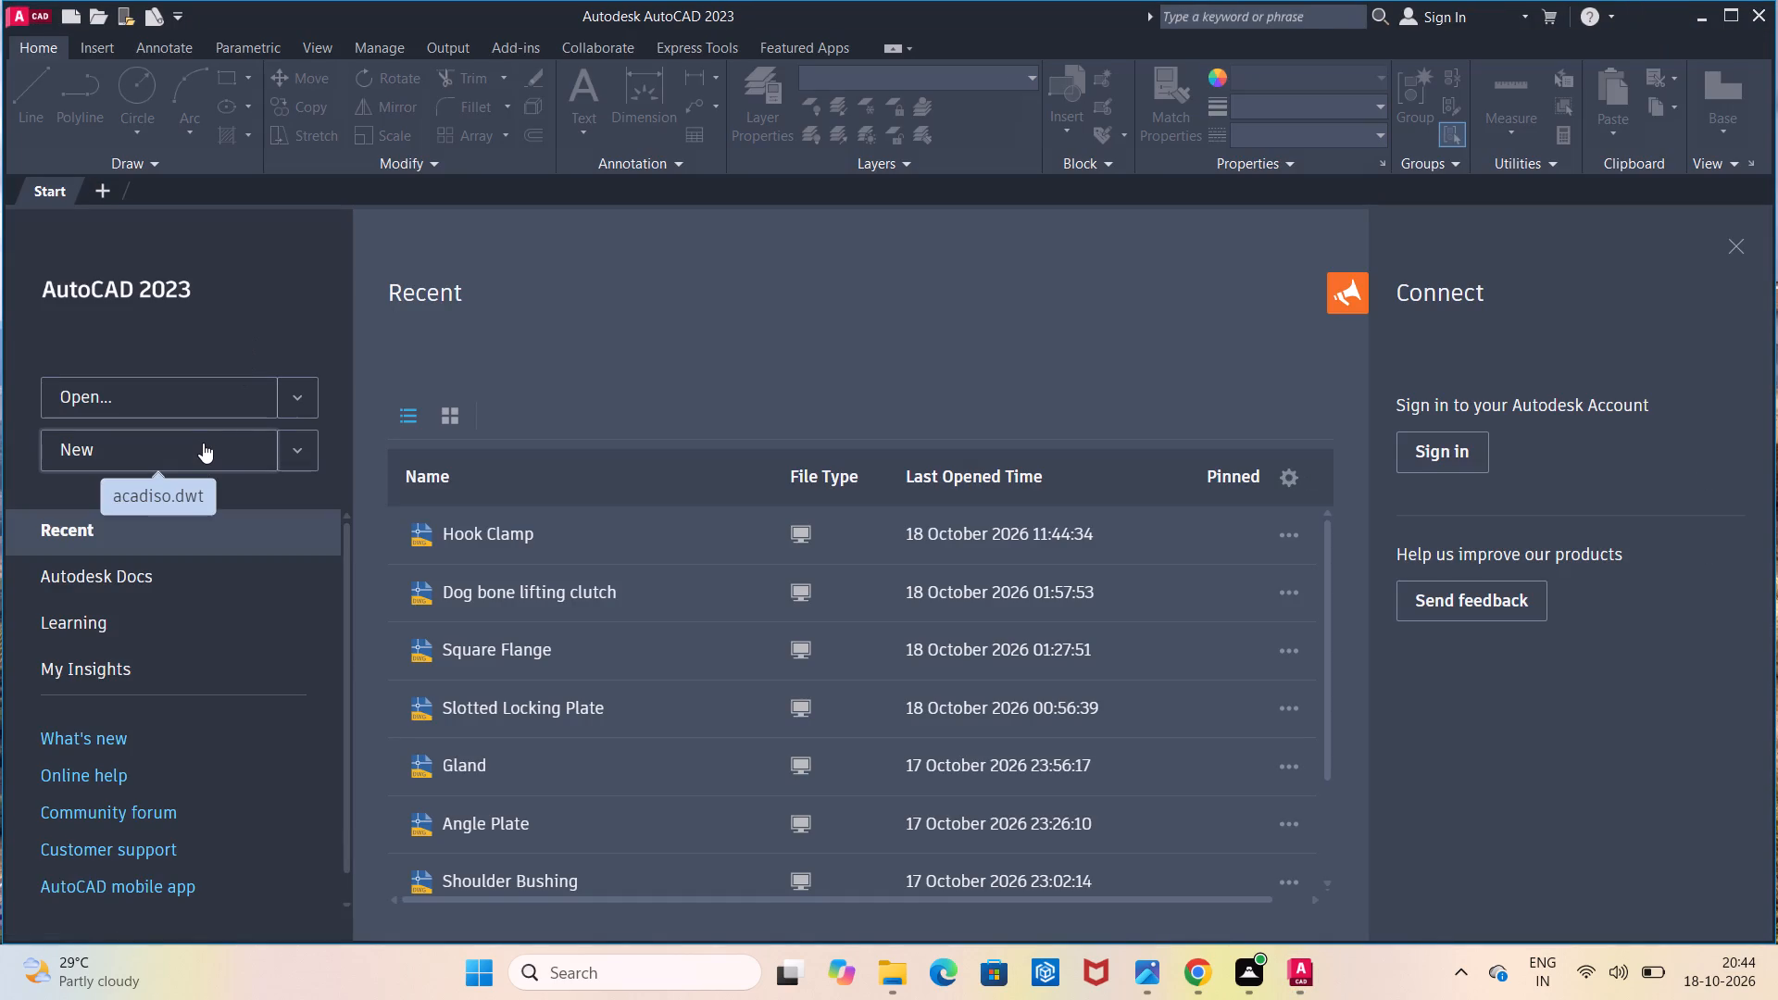
pyautogui.click(203, 443)
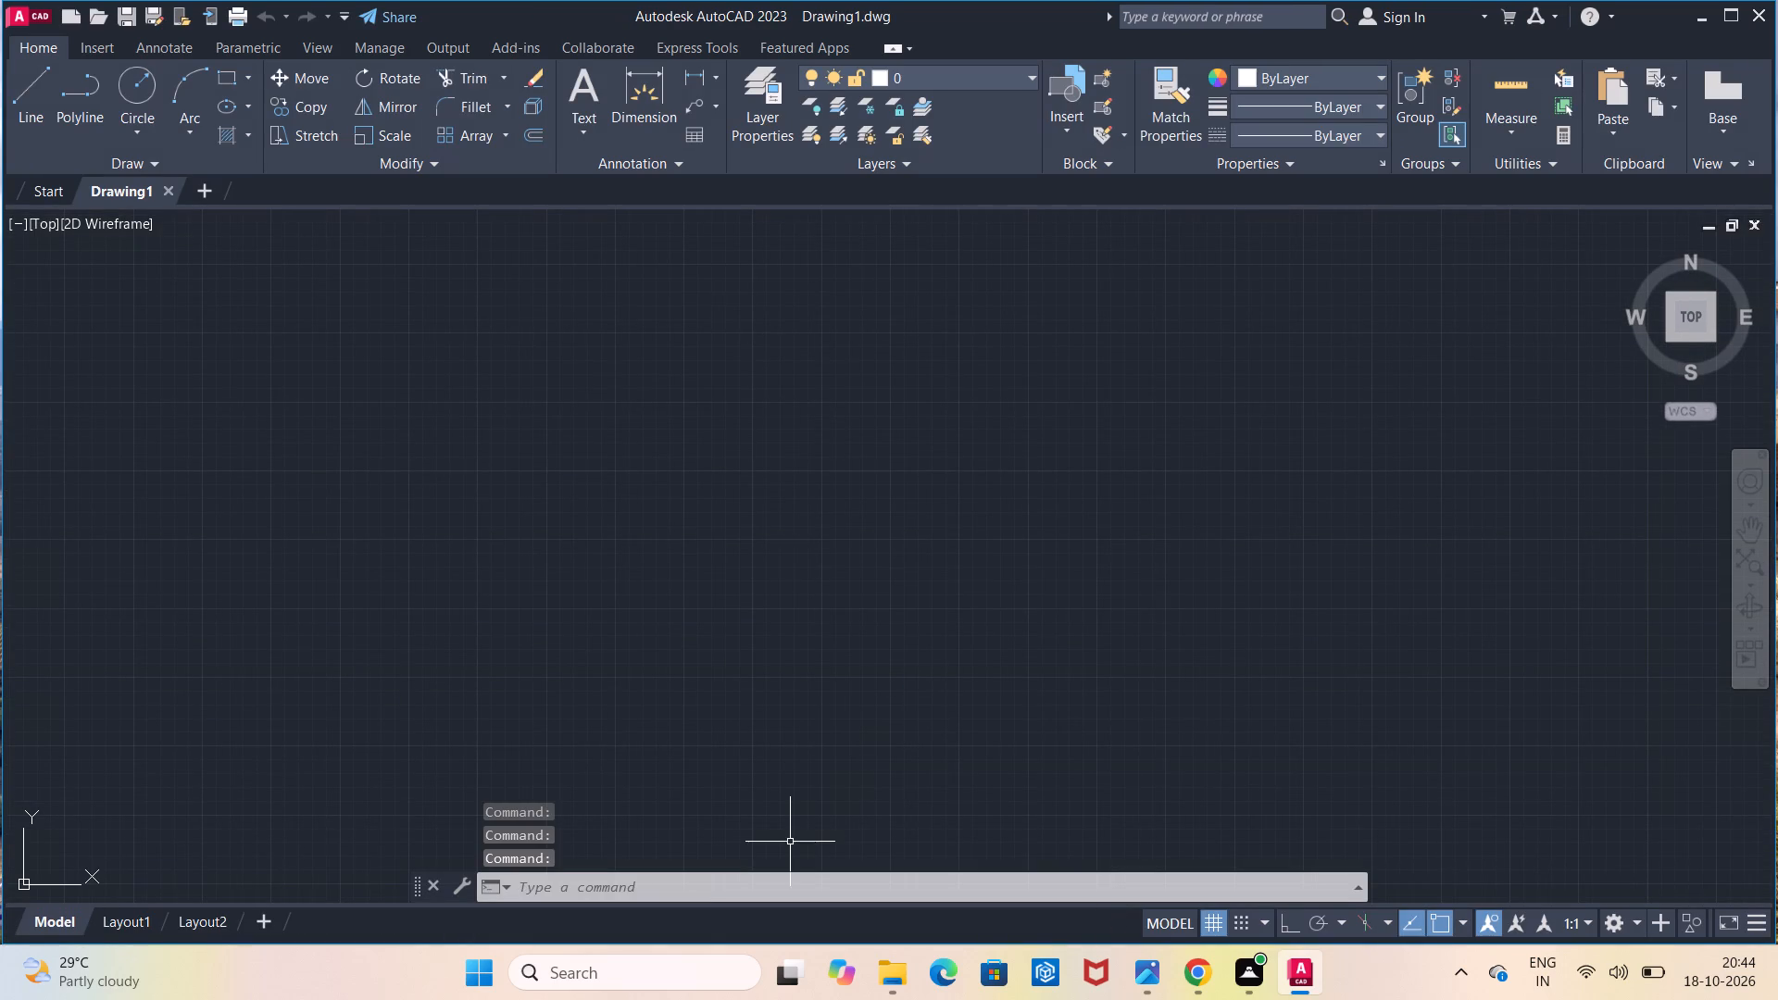
# Turn on command log file recording with LOGFILEON.
pyautogui.click(768, 893)
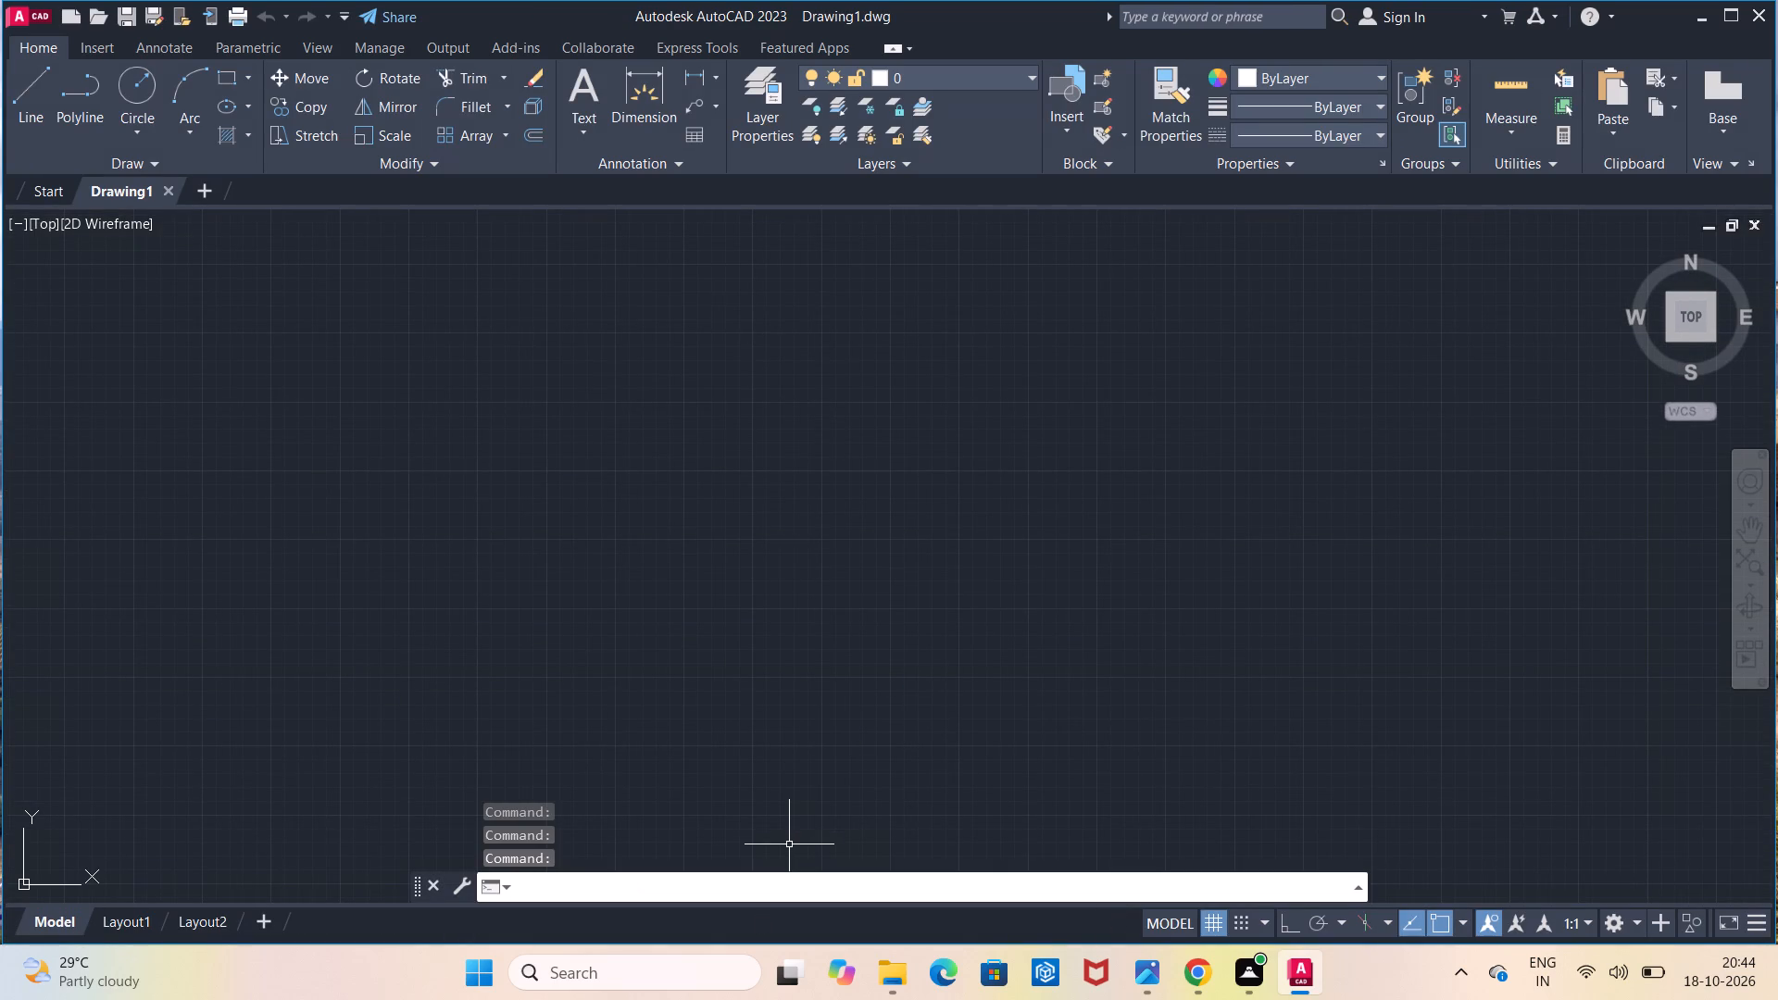
pyautogui.write('logf')
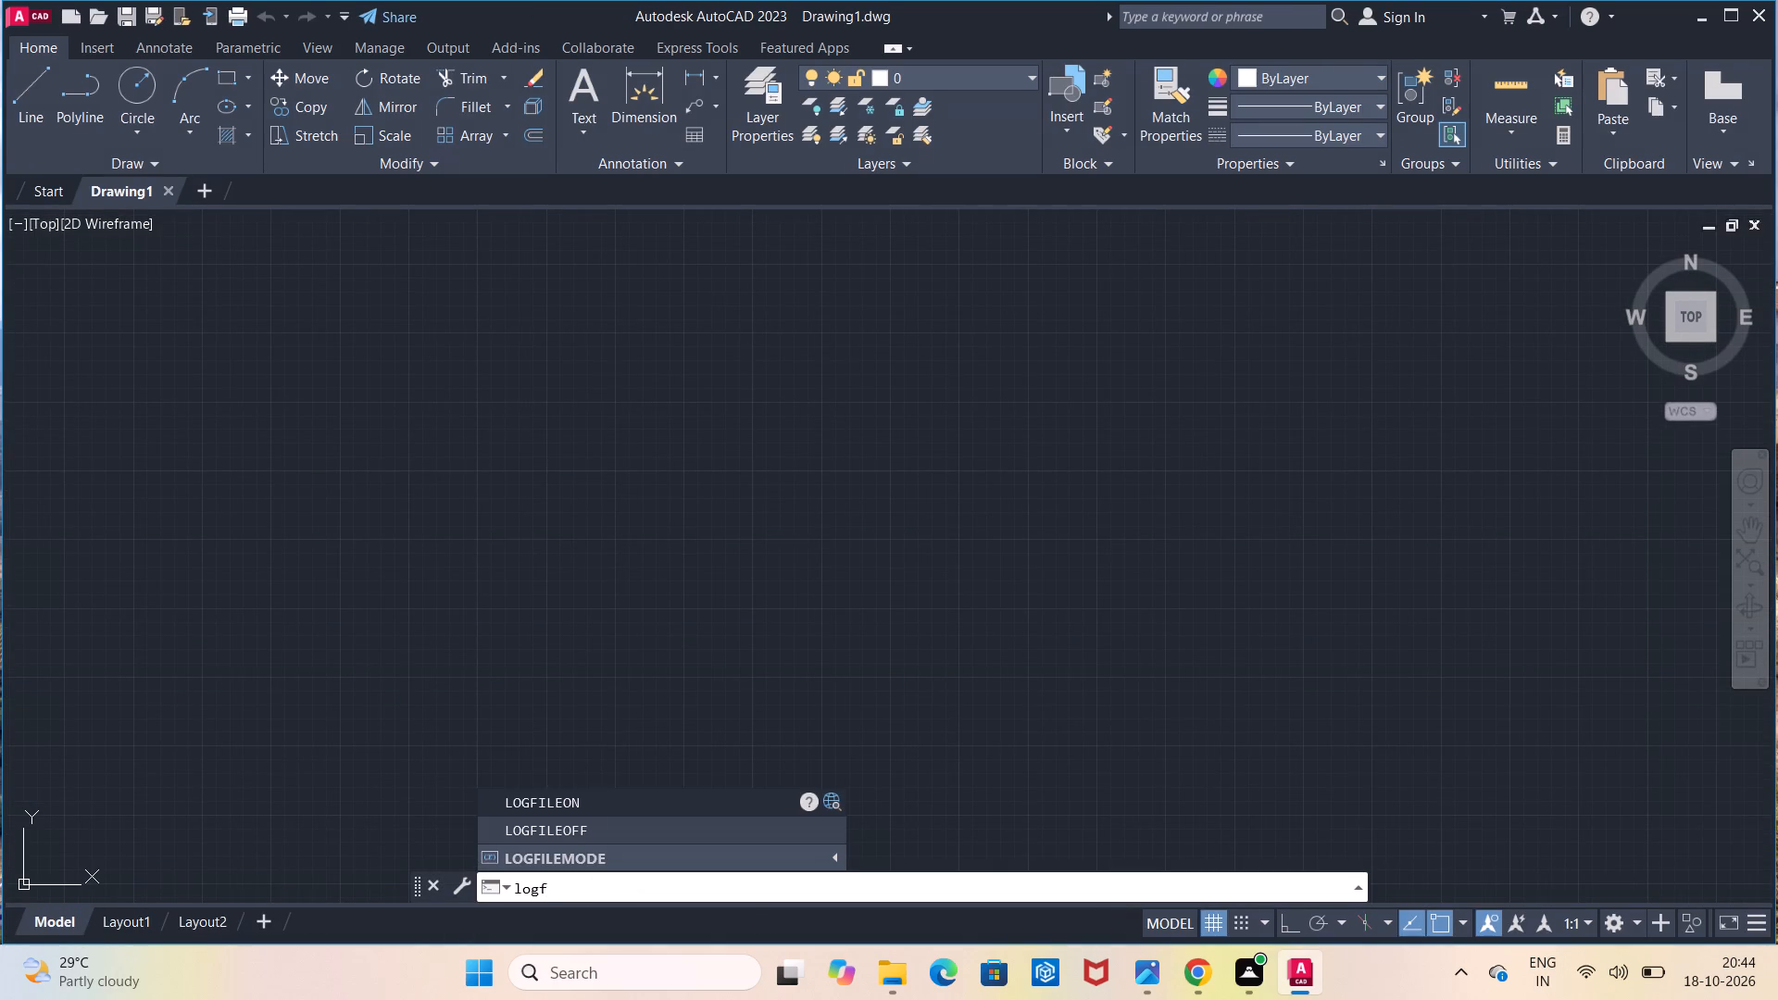
pyautogui.click(702, 805)
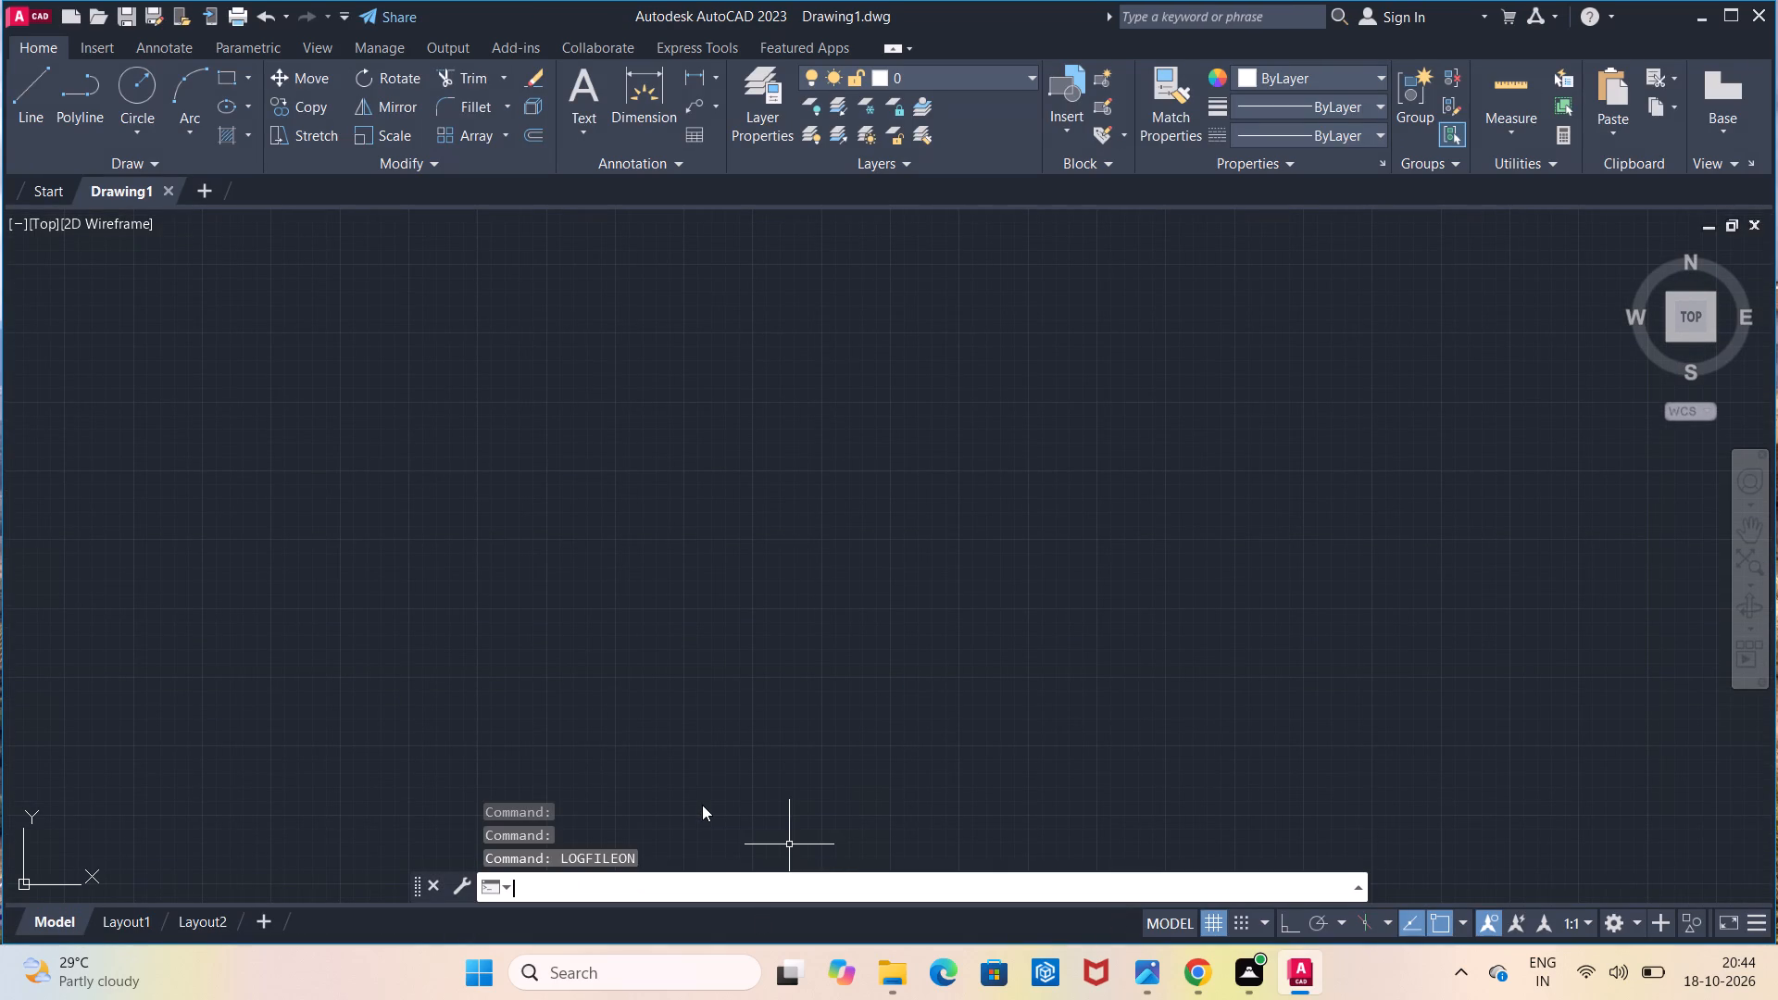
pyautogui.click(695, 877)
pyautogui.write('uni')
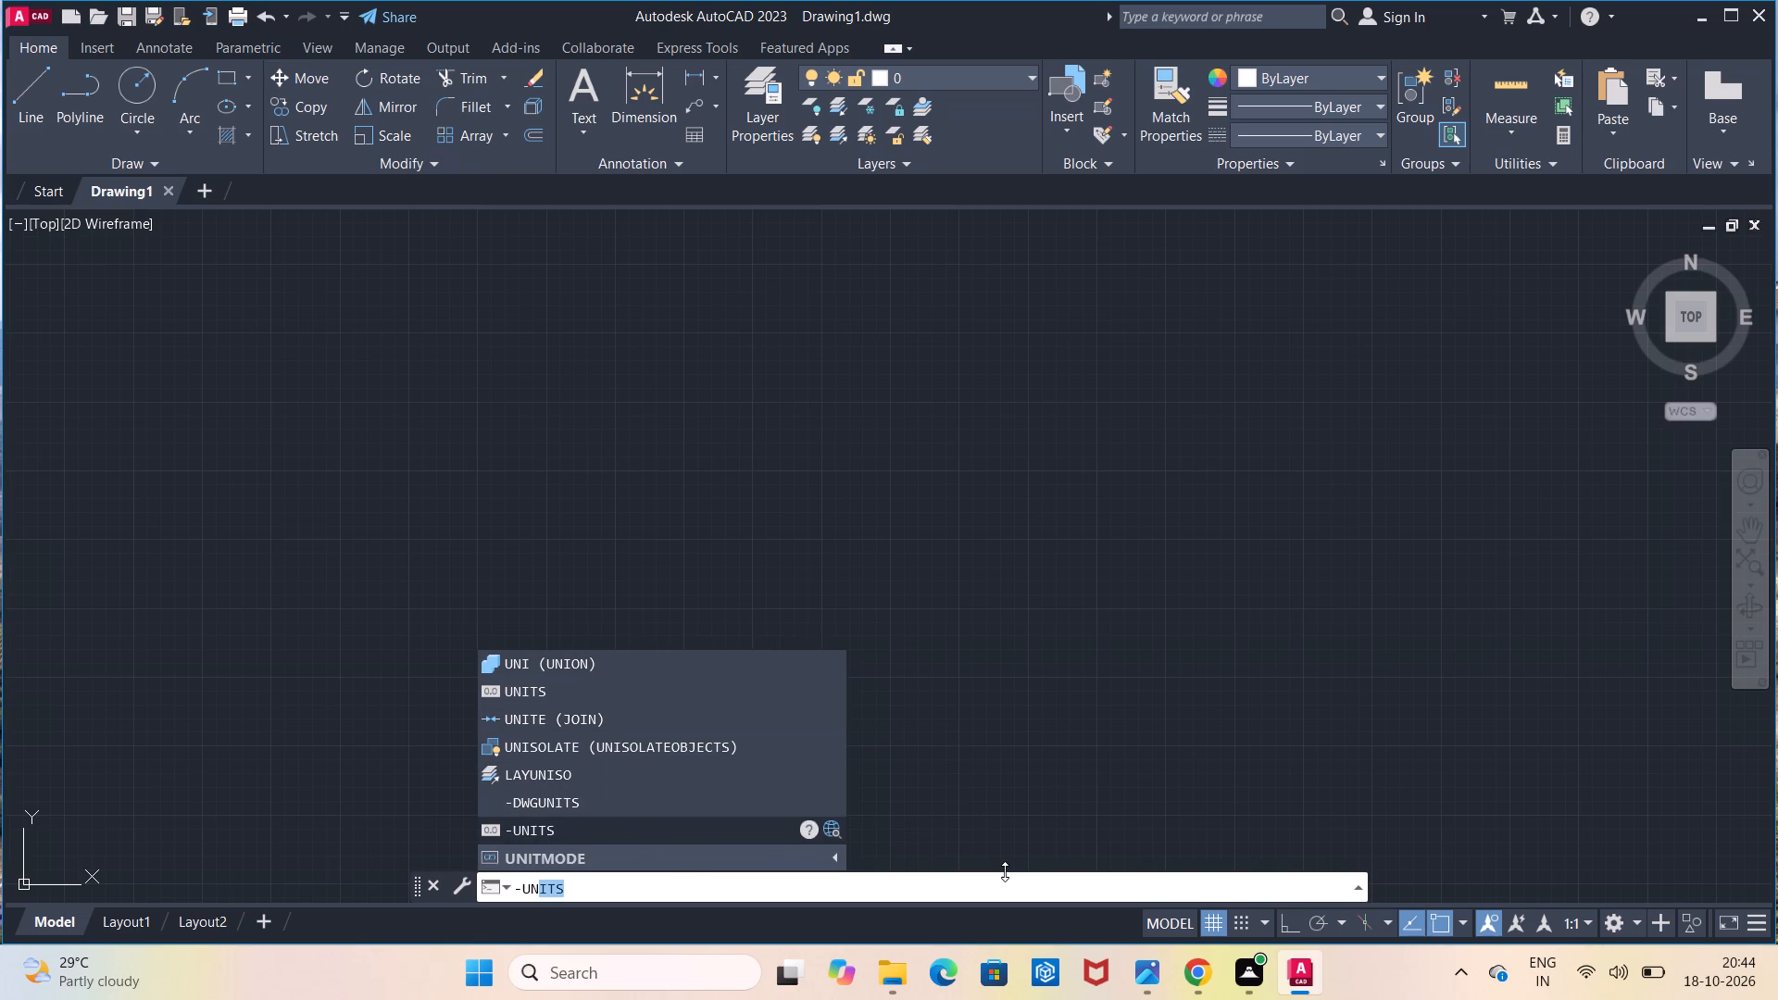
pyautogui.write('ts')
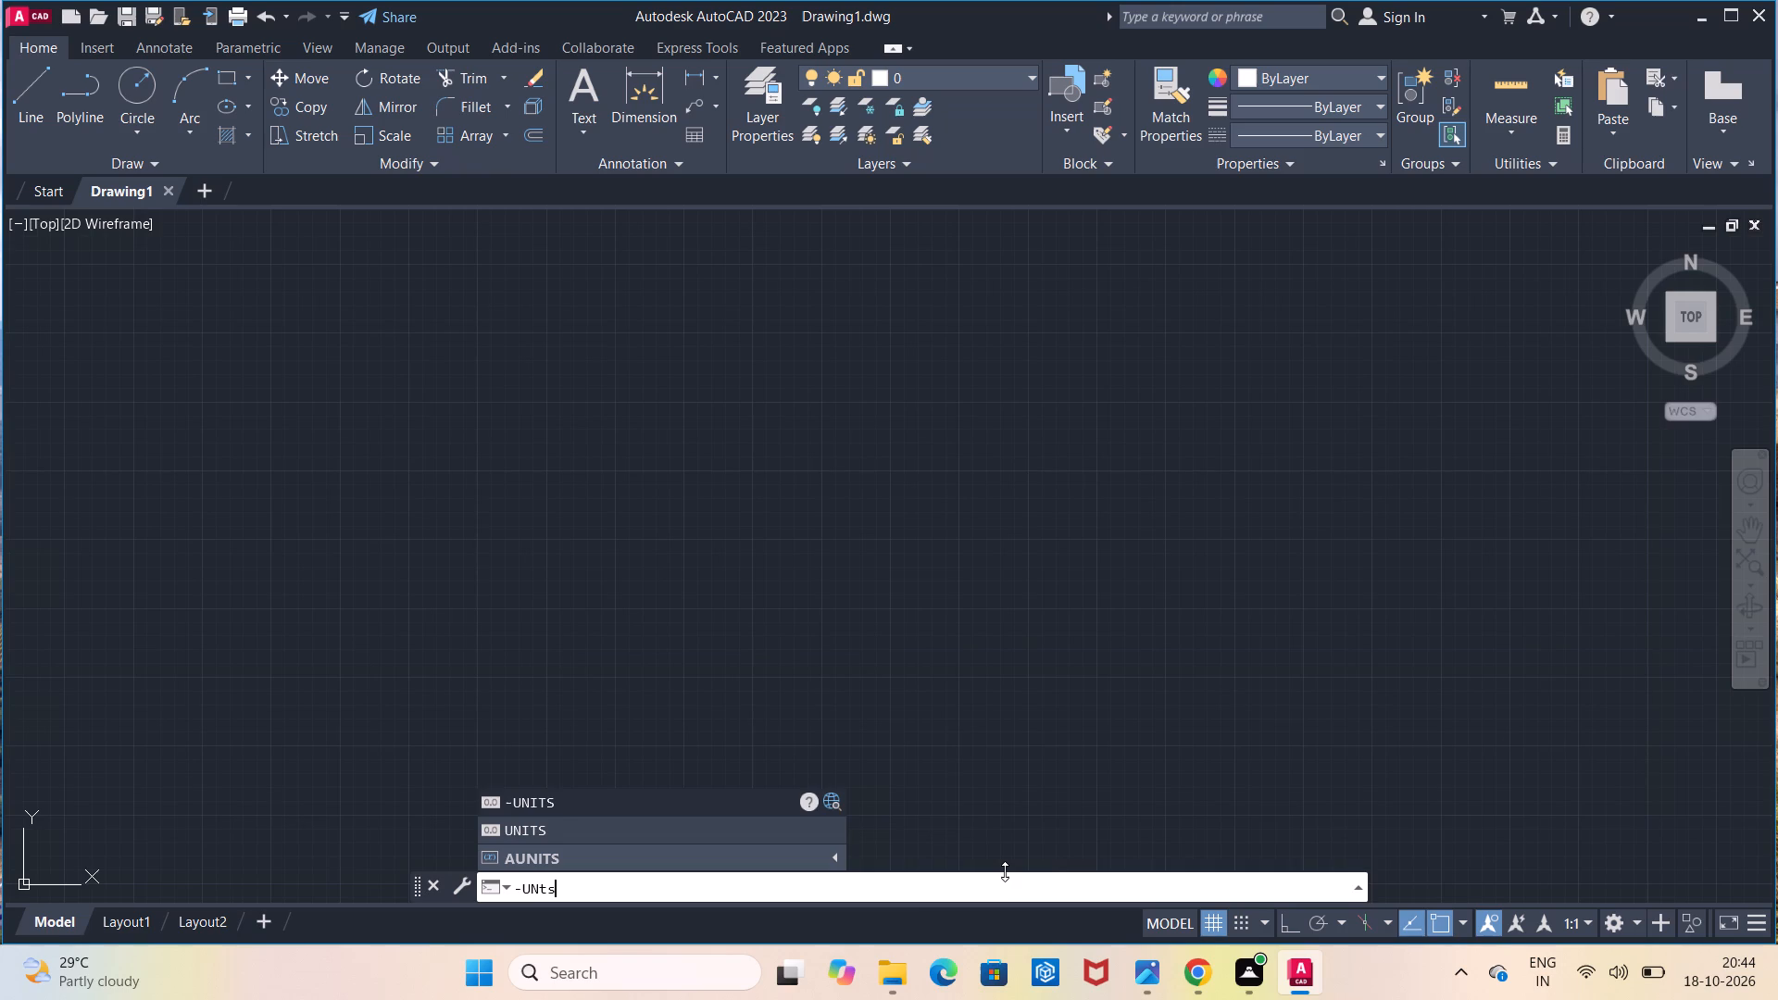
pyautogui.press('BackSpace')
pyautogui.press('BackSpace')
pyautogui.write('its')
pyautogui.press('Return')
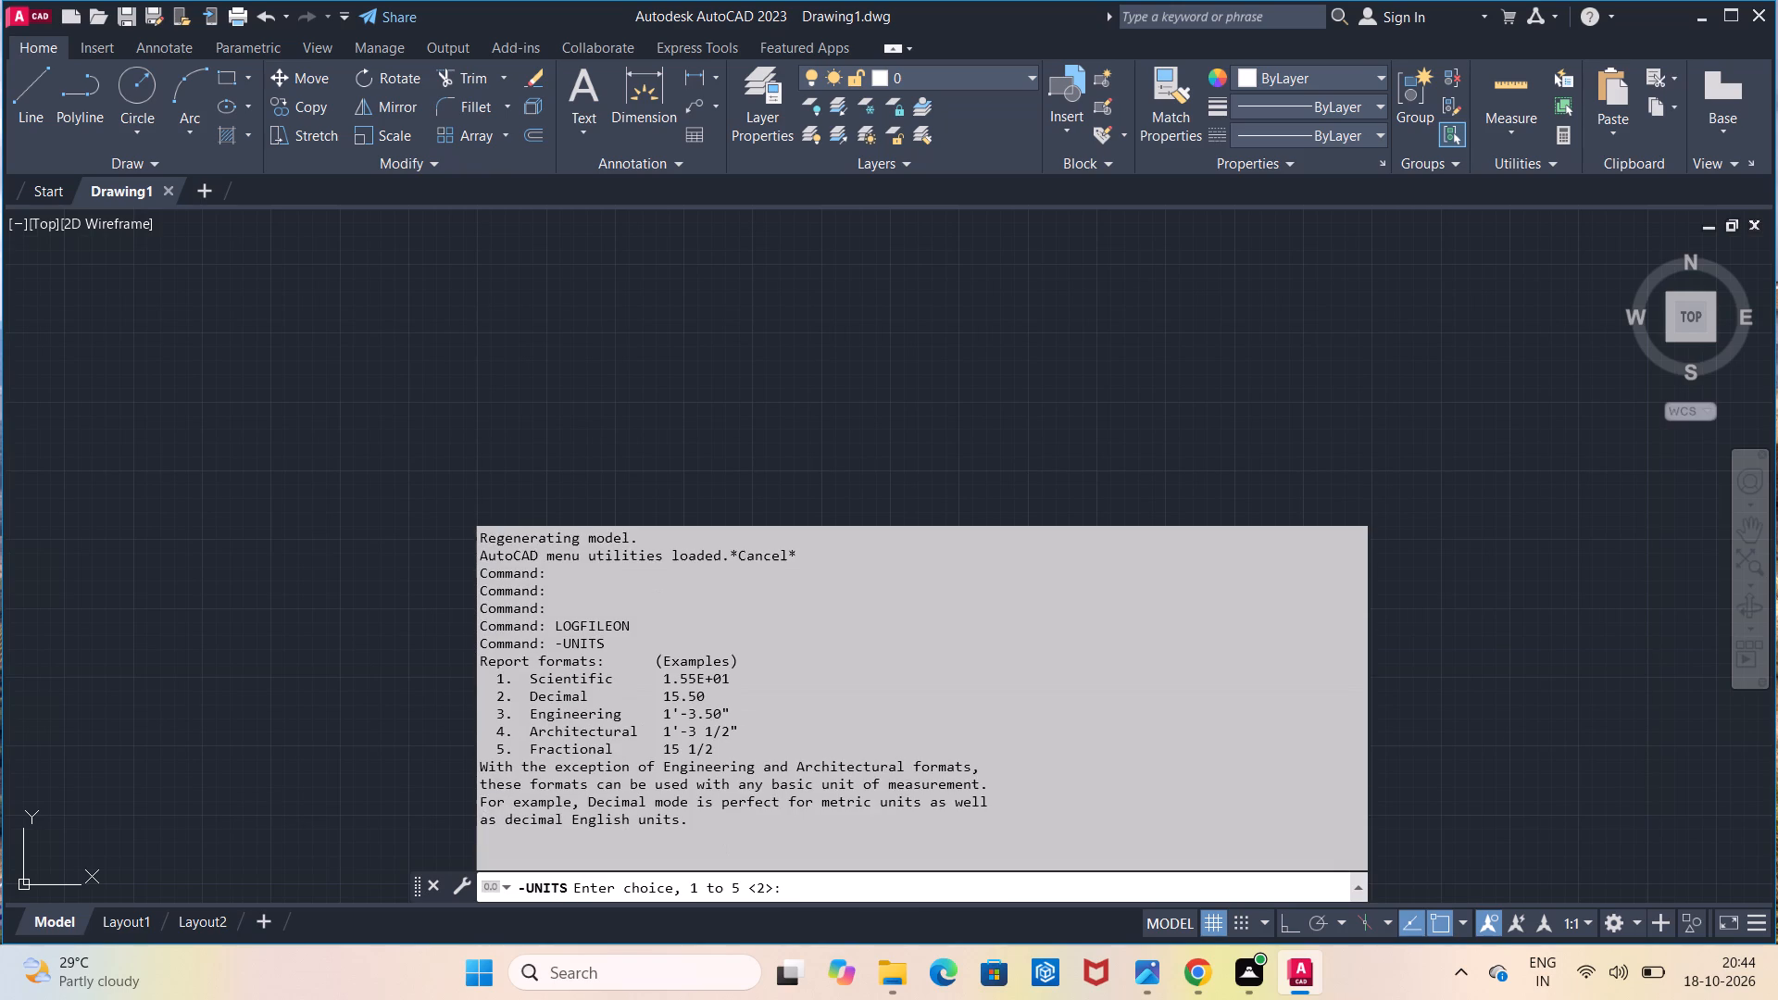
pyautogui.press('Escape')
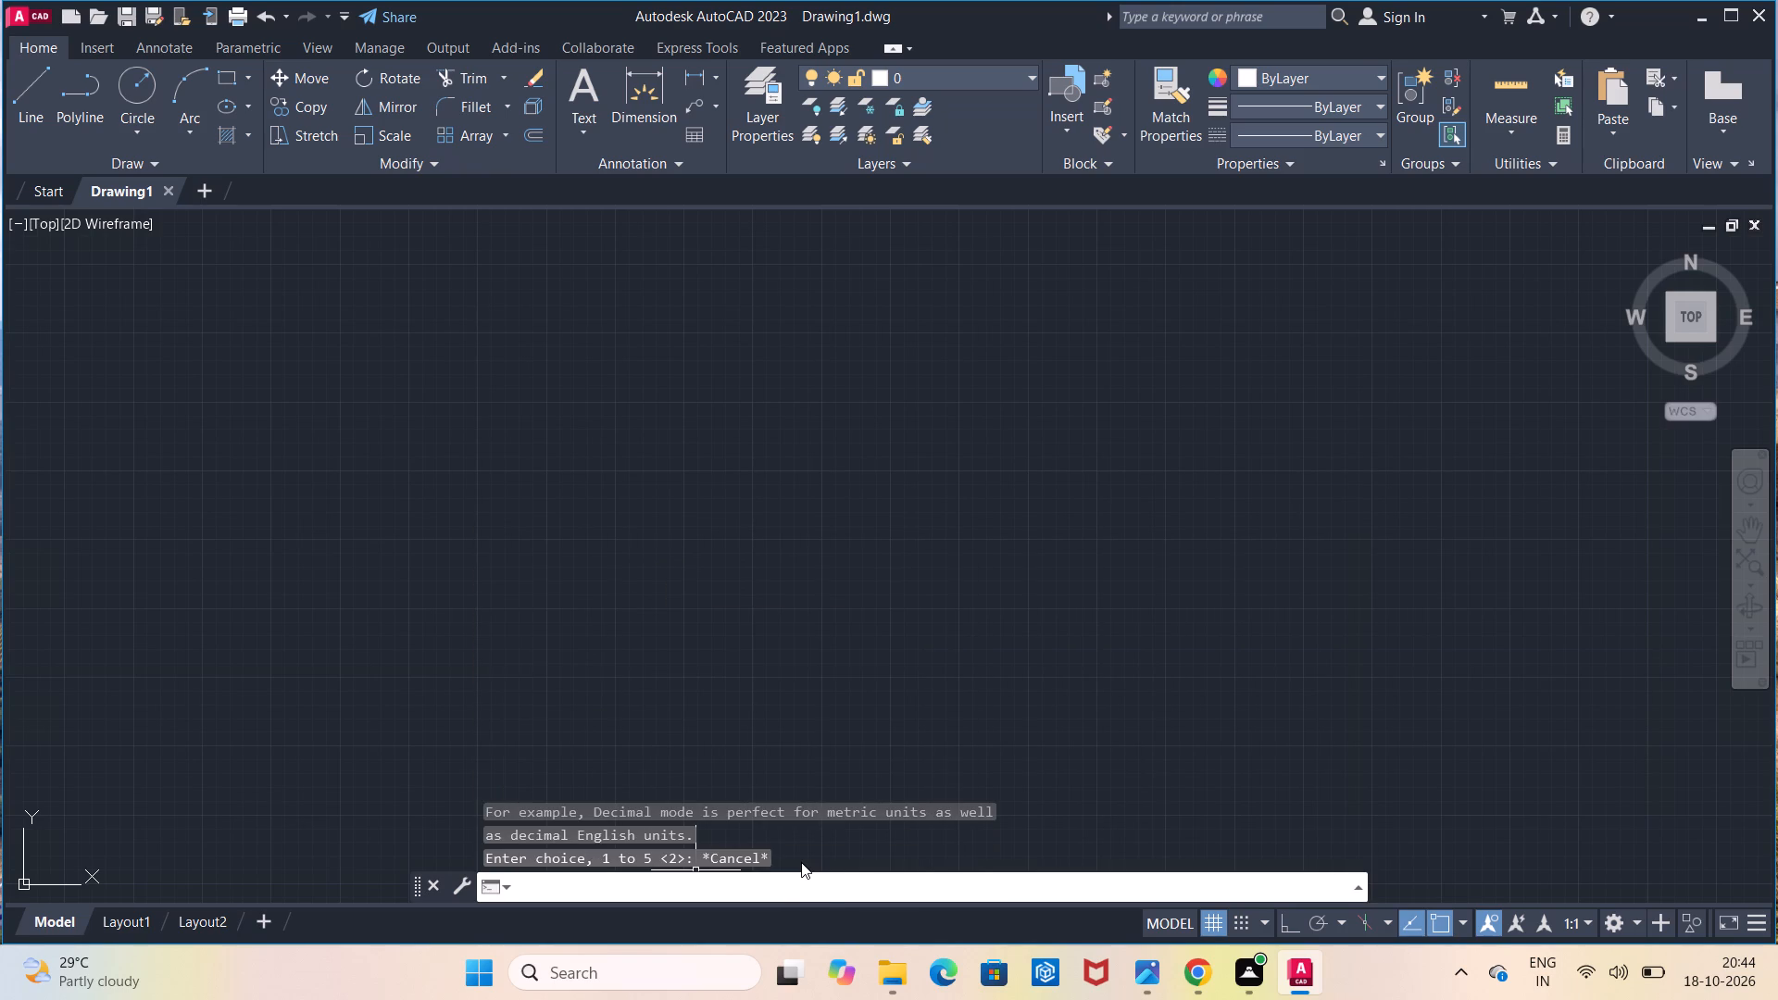
# Set the drawing units' decimal length precision to 0, keeping millimetres as the insertion scale.
pyautogui.write('unit')
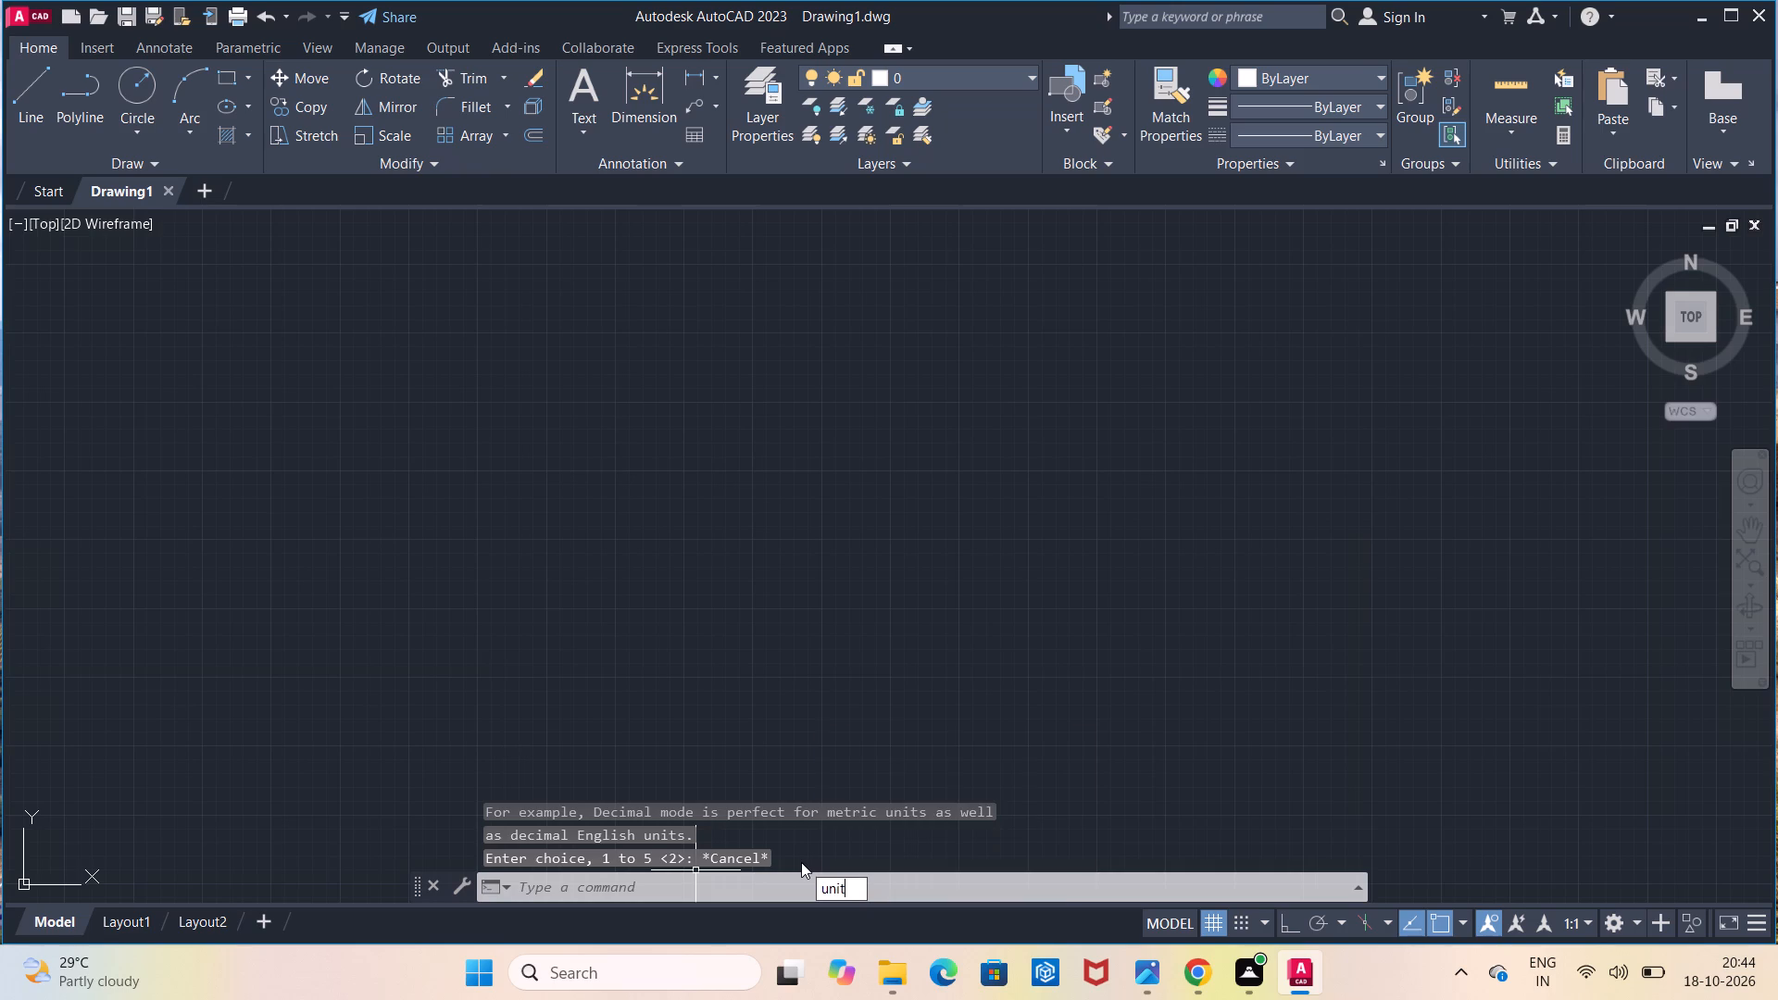
pyautogui.click(861, 735)
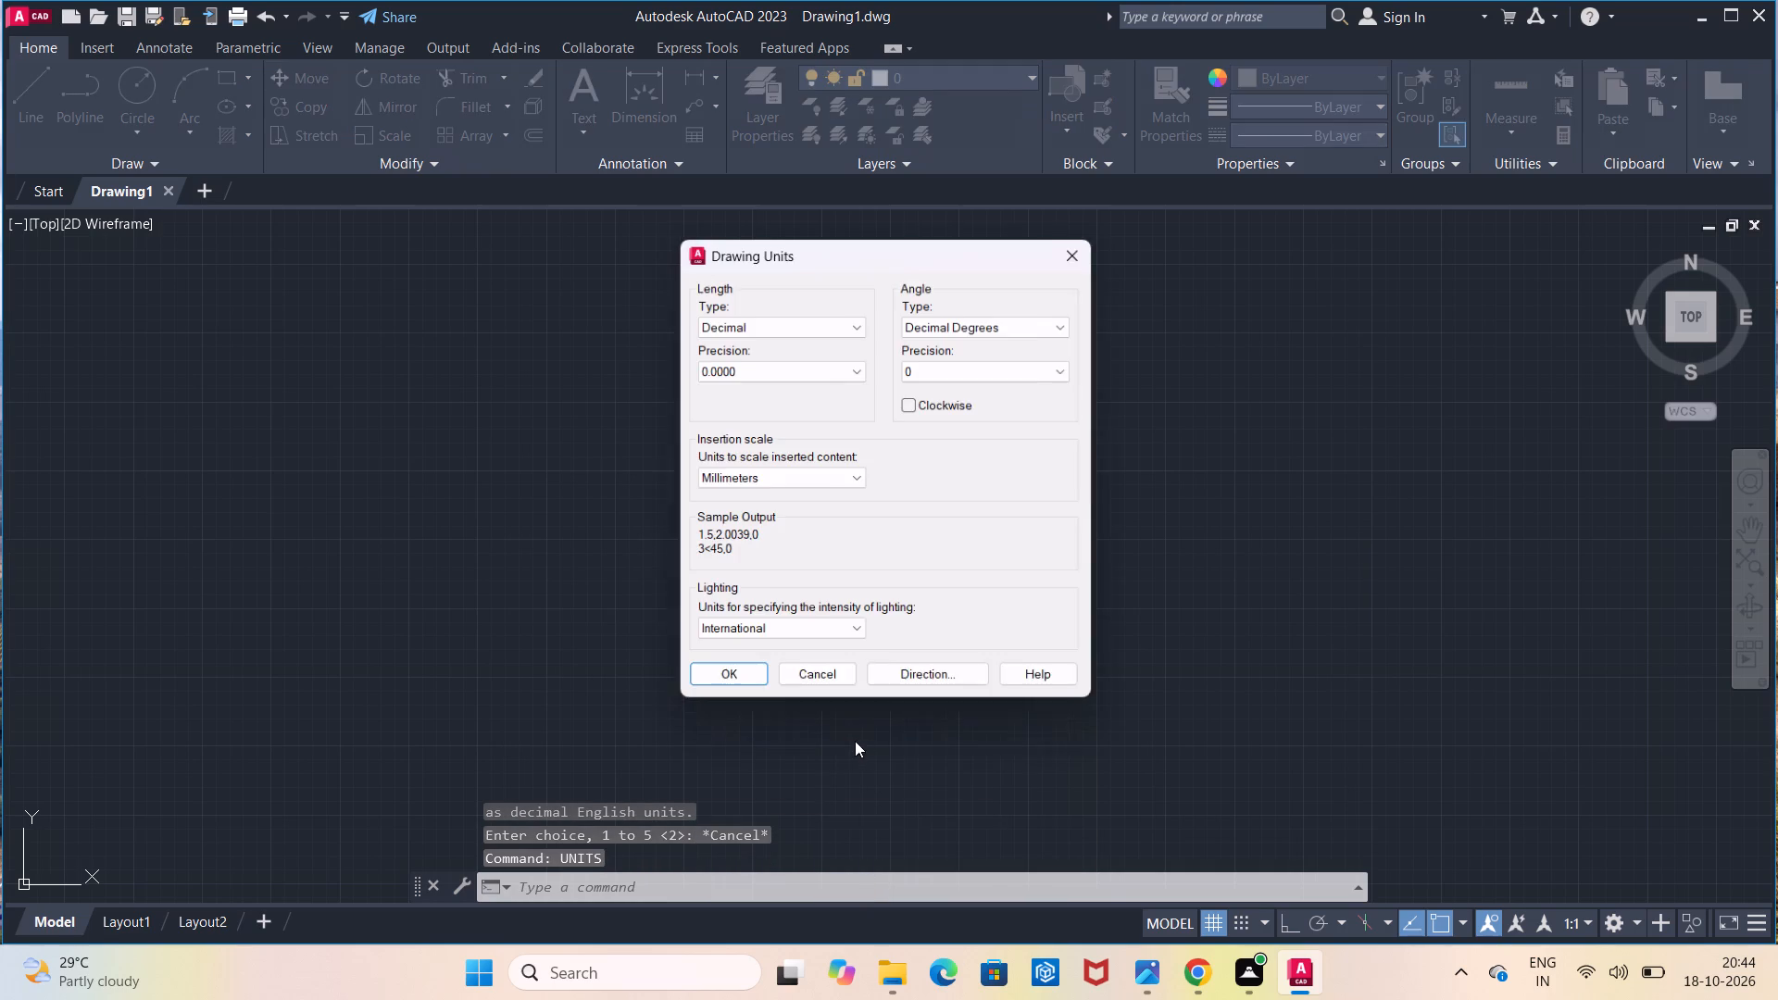
pyautogui.click(775, 375)
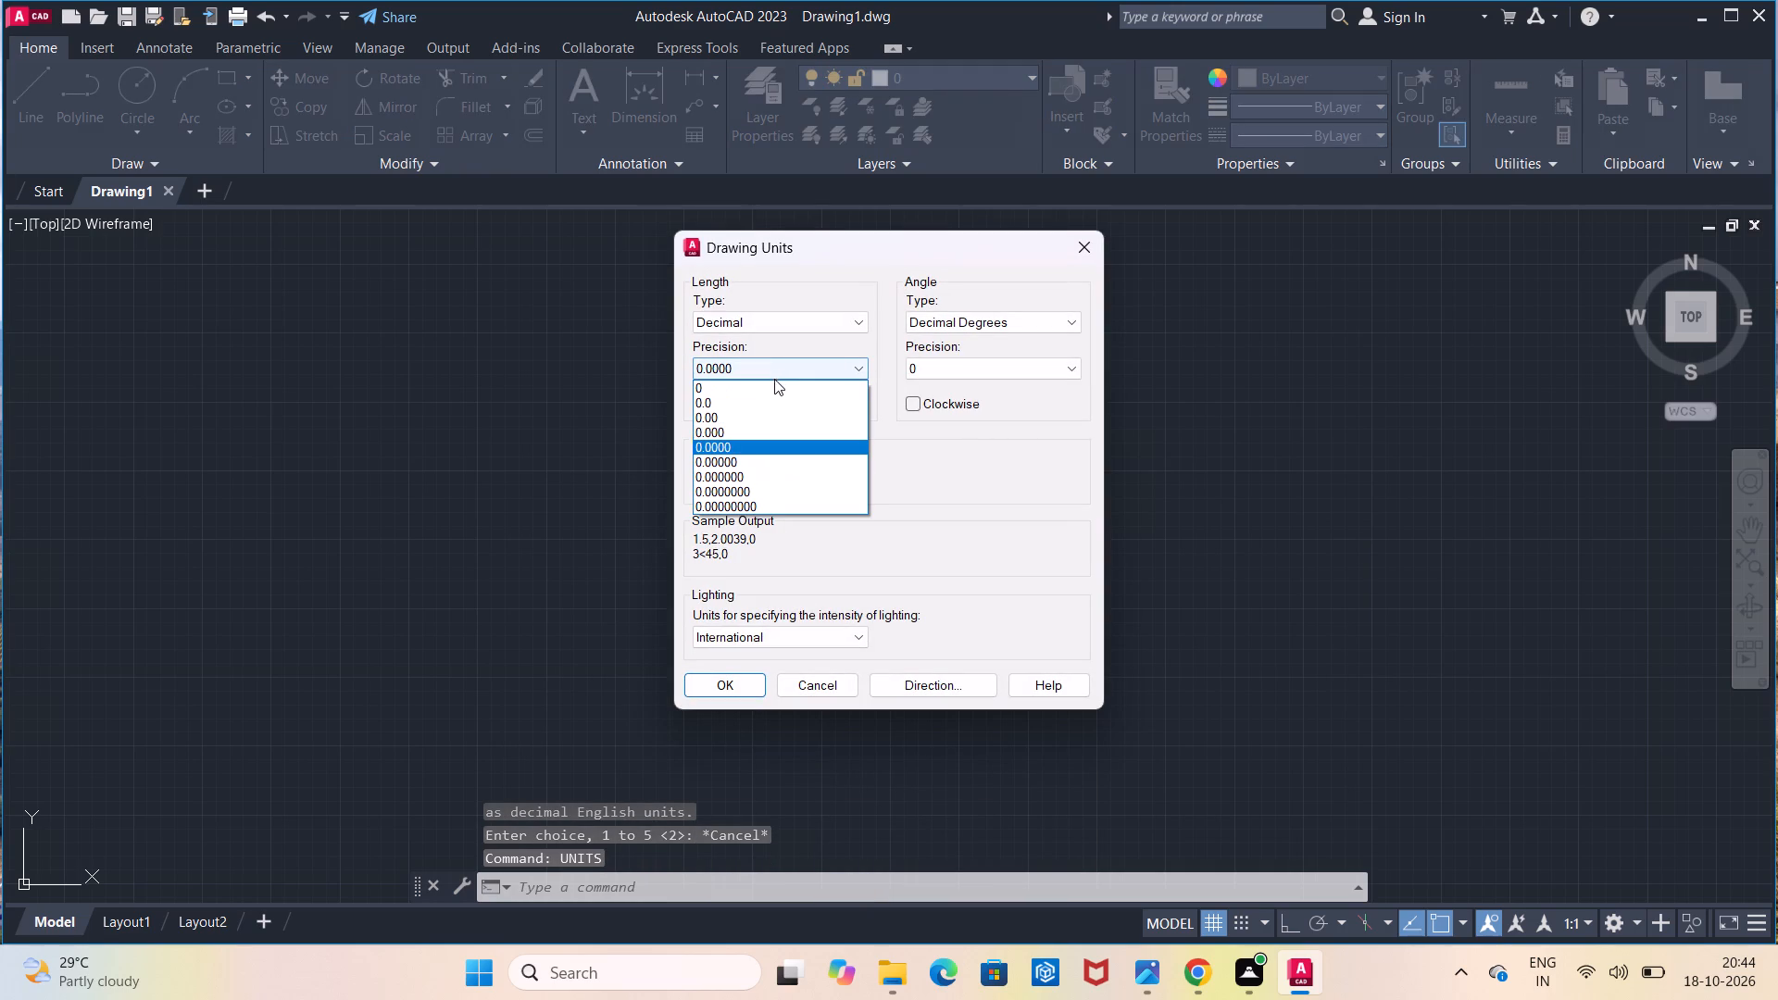
pyautogui.click(774, 385)
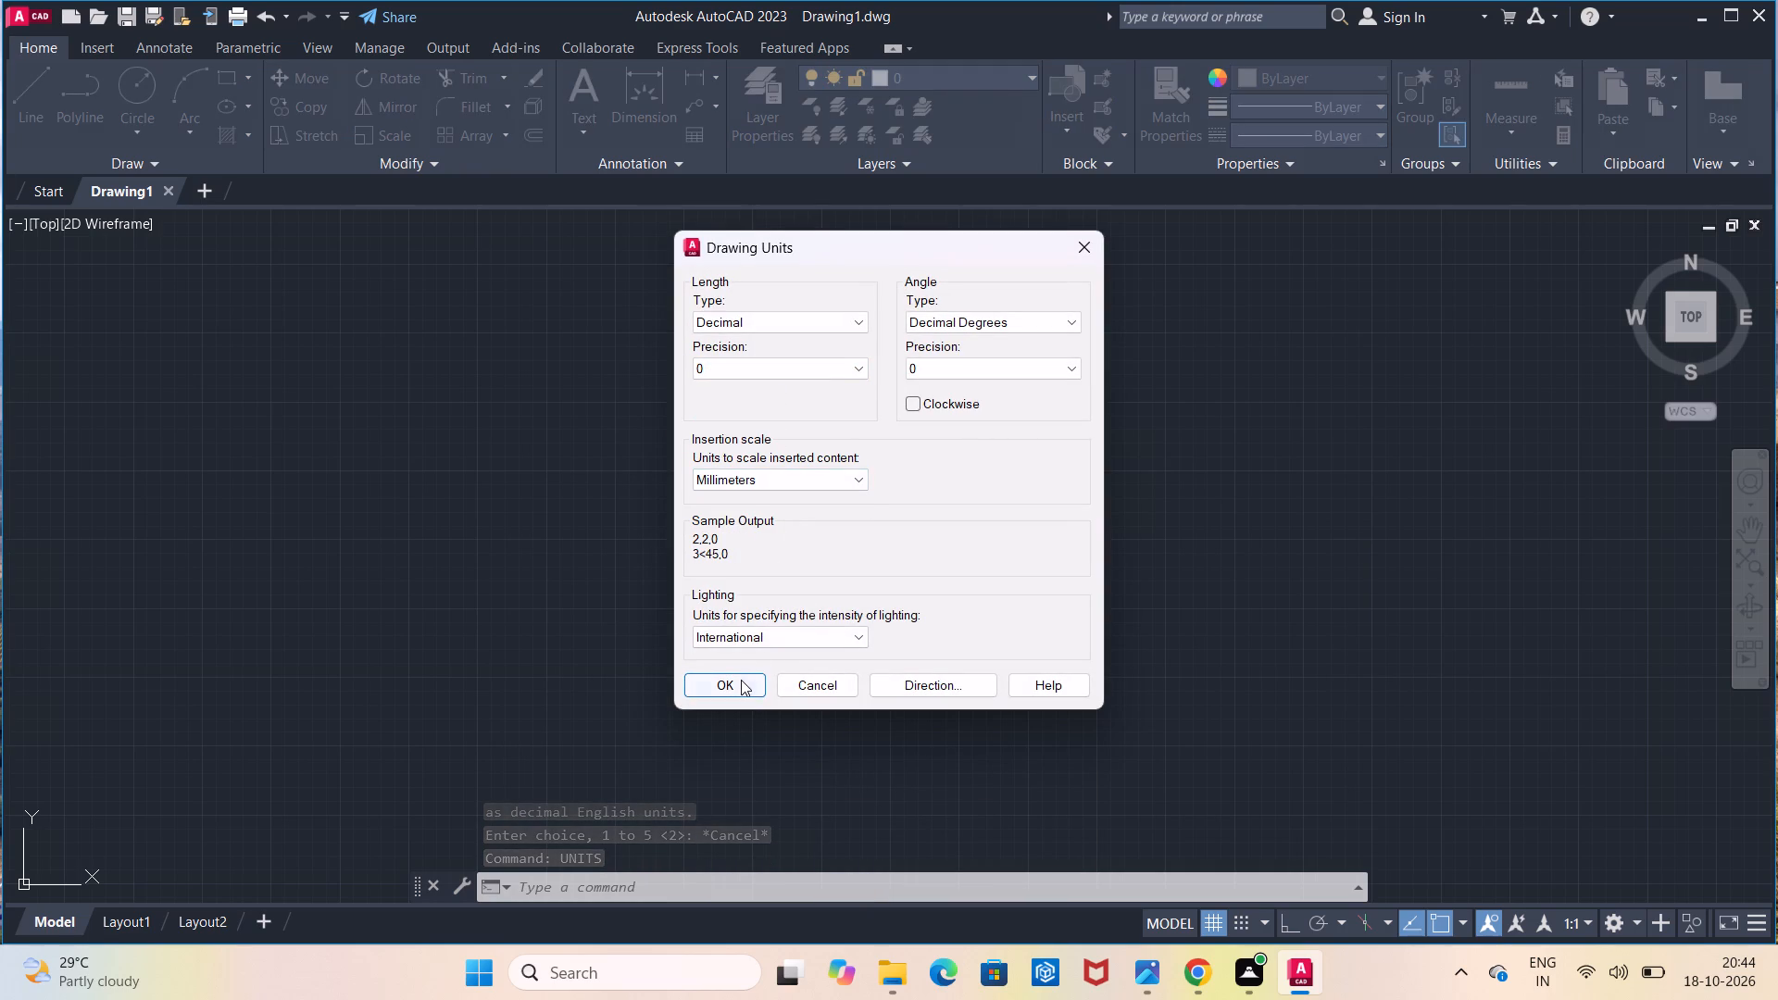
pyautogui.click(741, 680)
# Modify the ISO-25 dimension style's text to a height of 6 with ISO standard alignment.
pyautogui.click(576, 889)
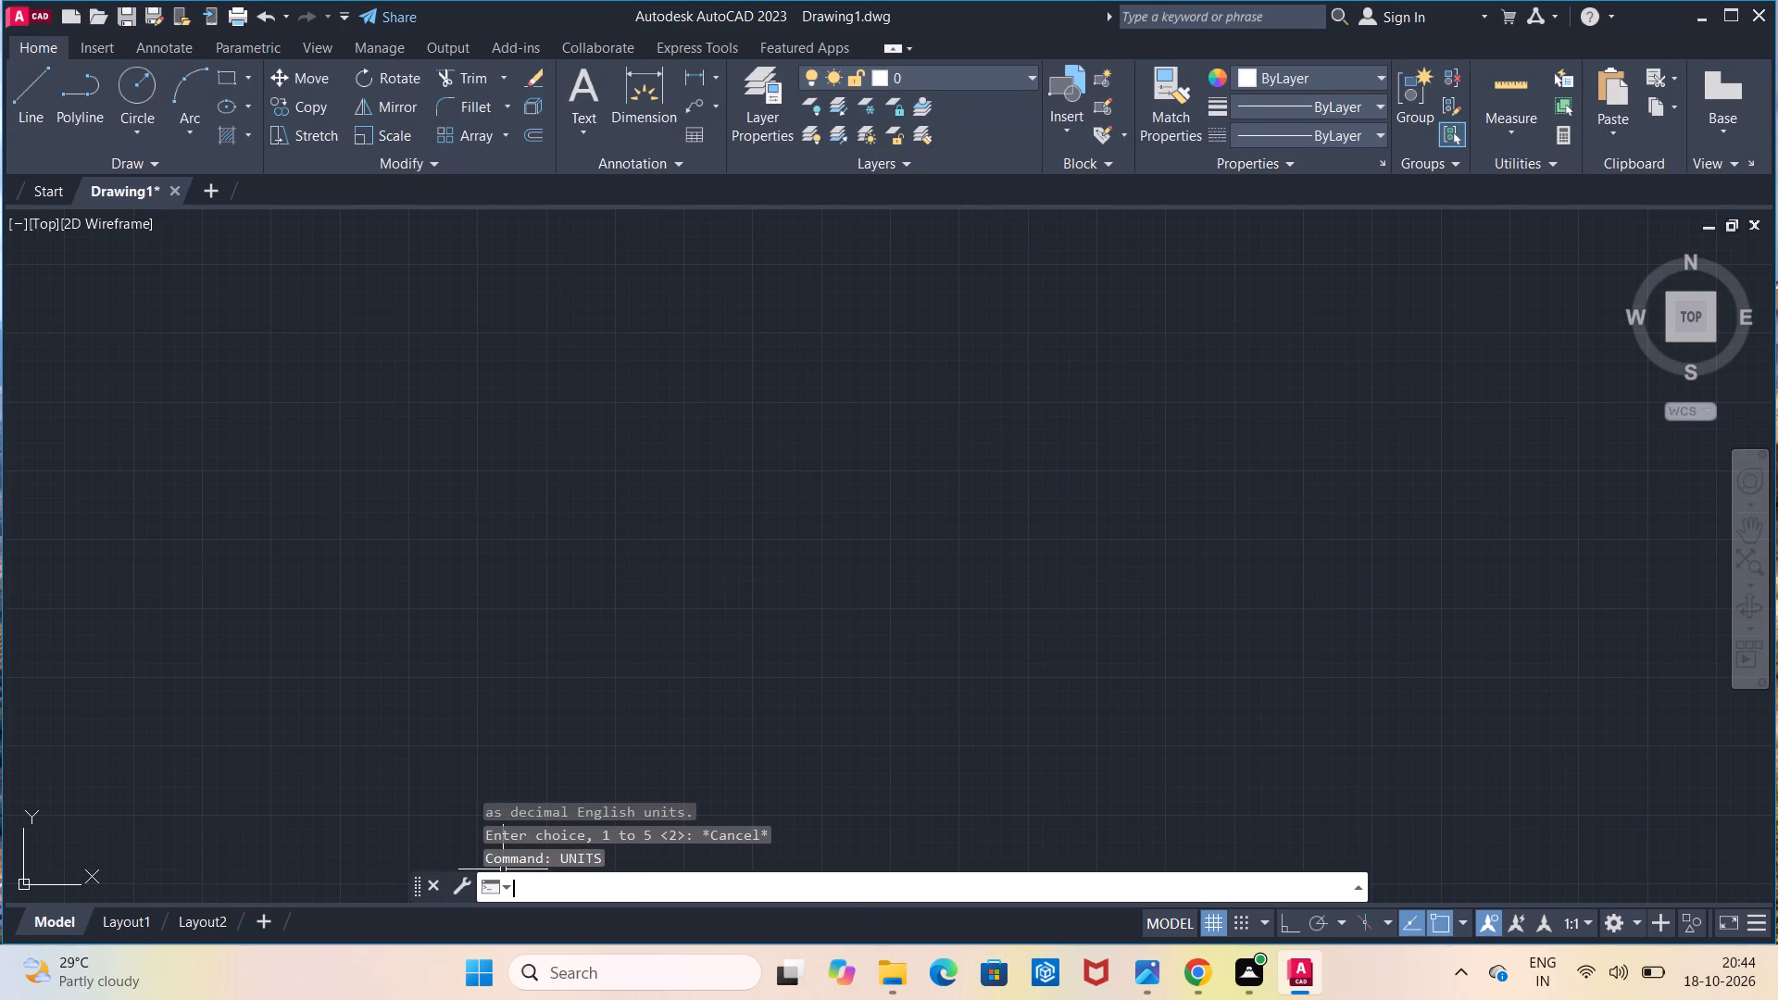
pyautogui.press('d')
pyautogui.press('Return')
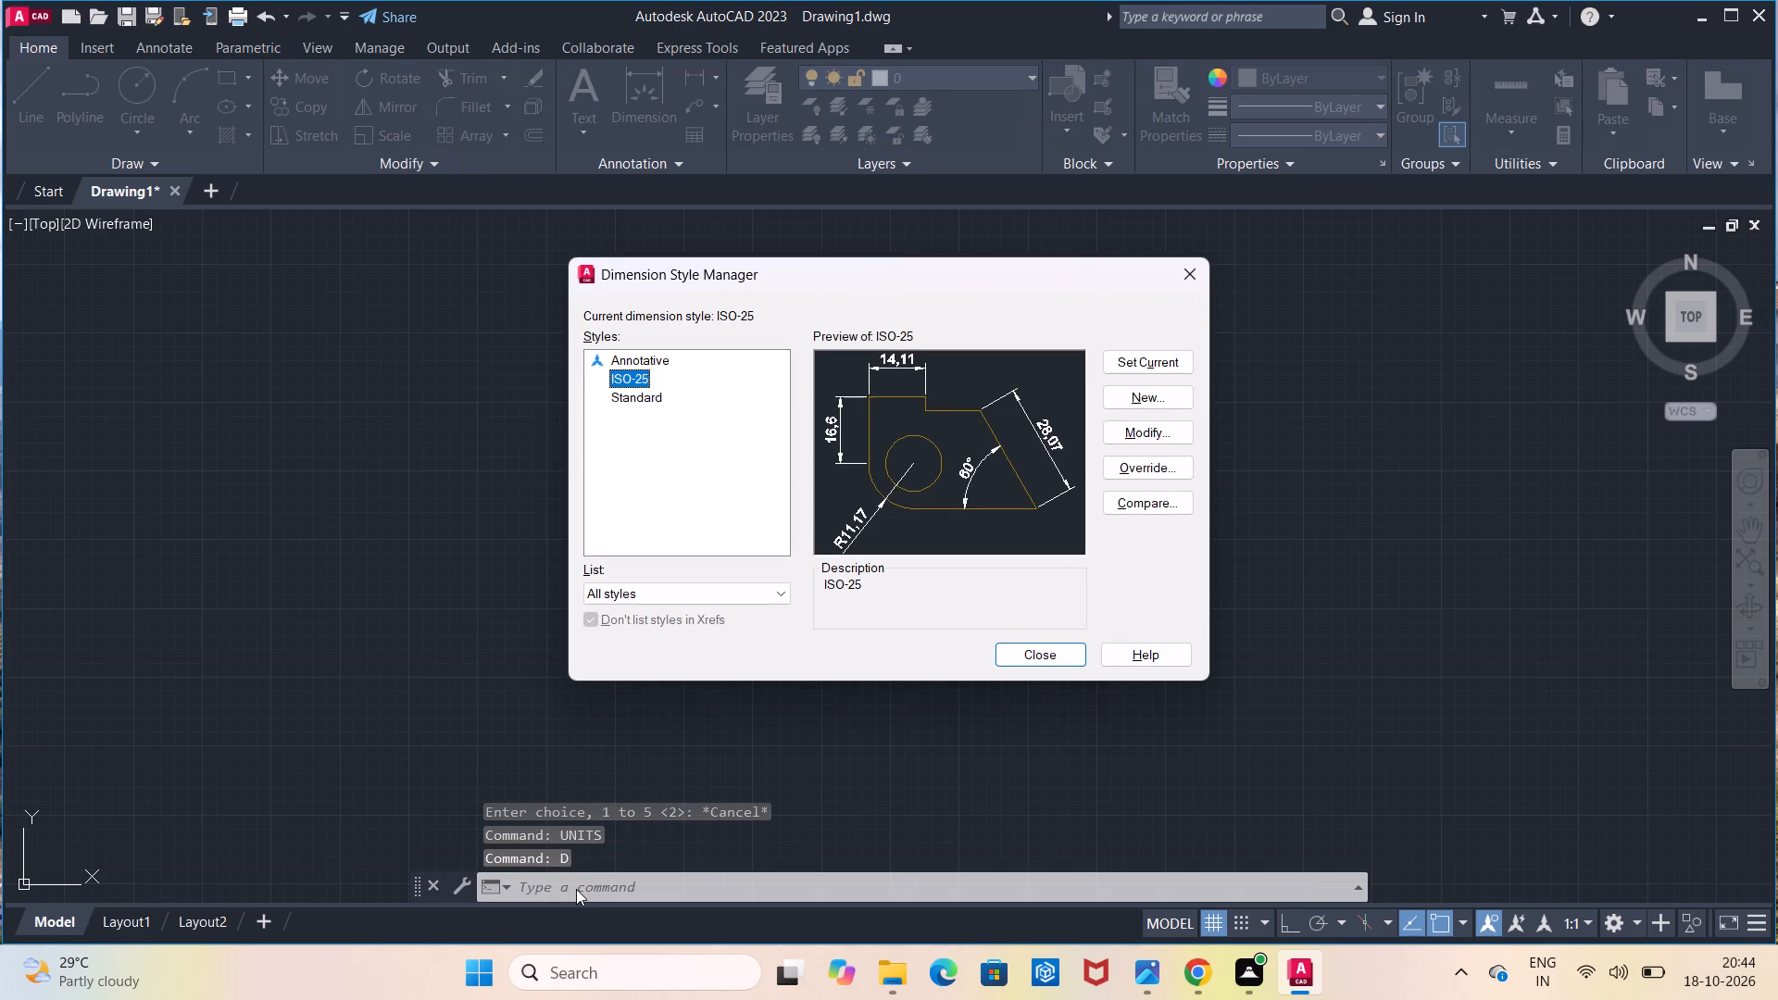
pyautogui.click(1134, 425)
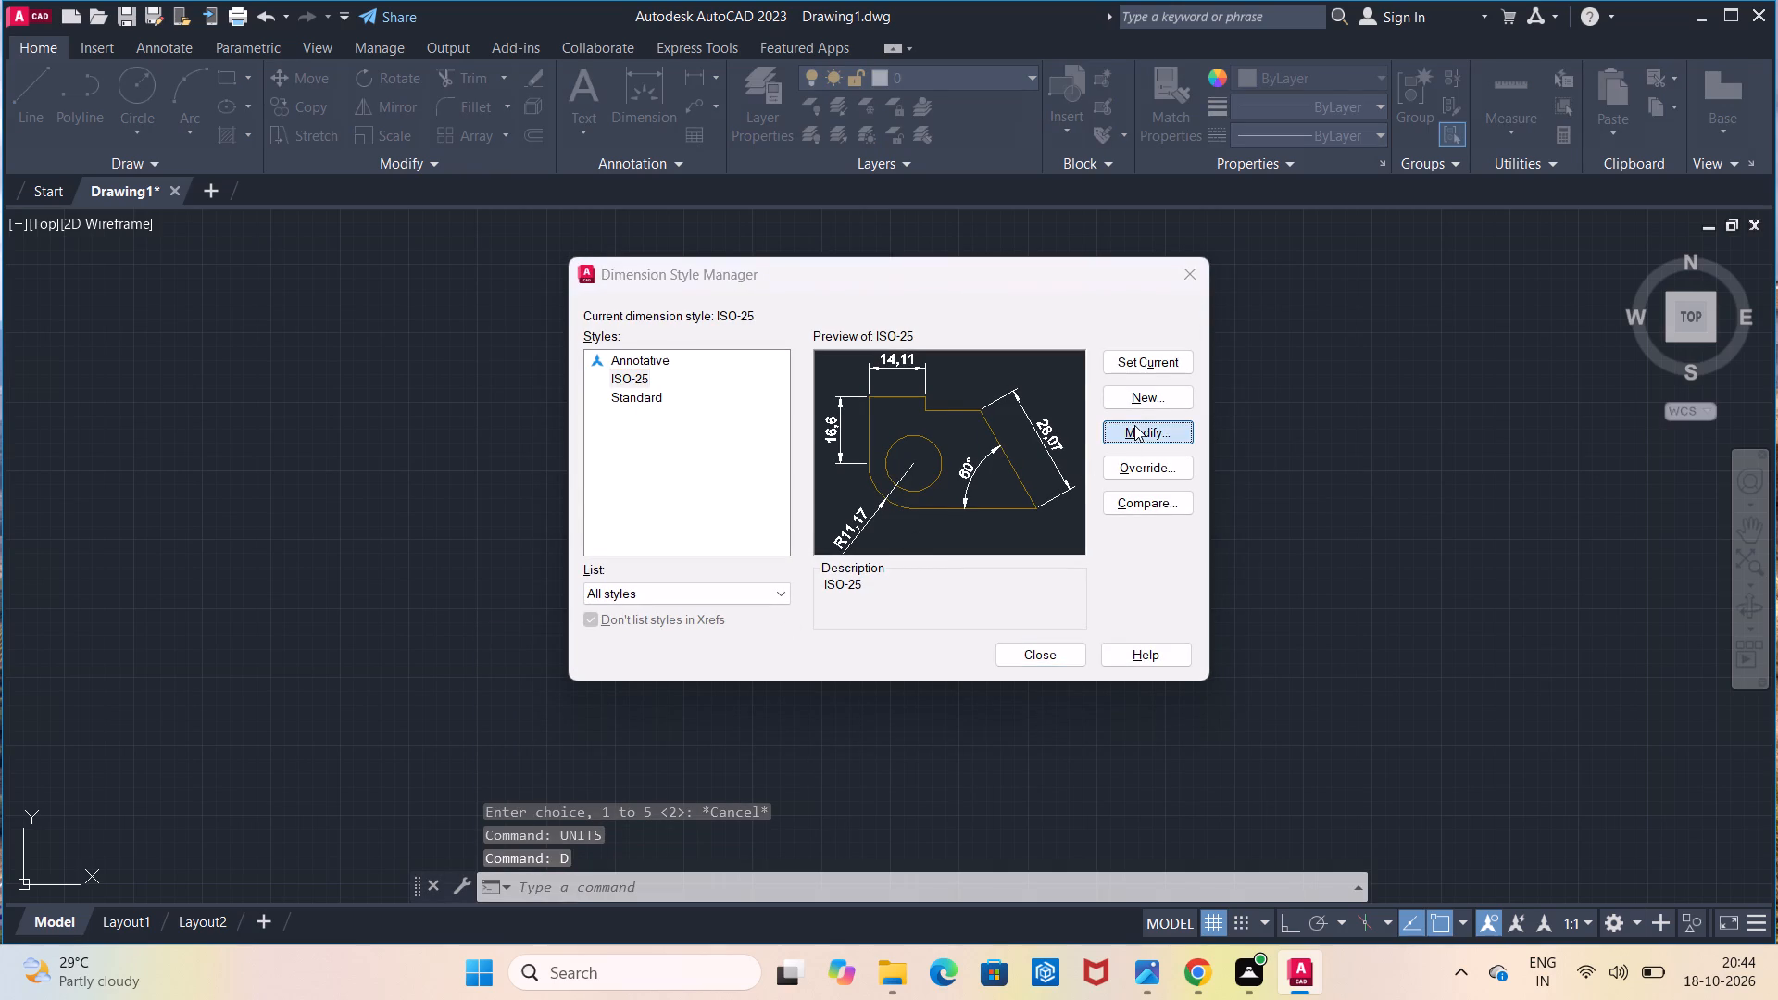
pyautogui.click(838, 388)
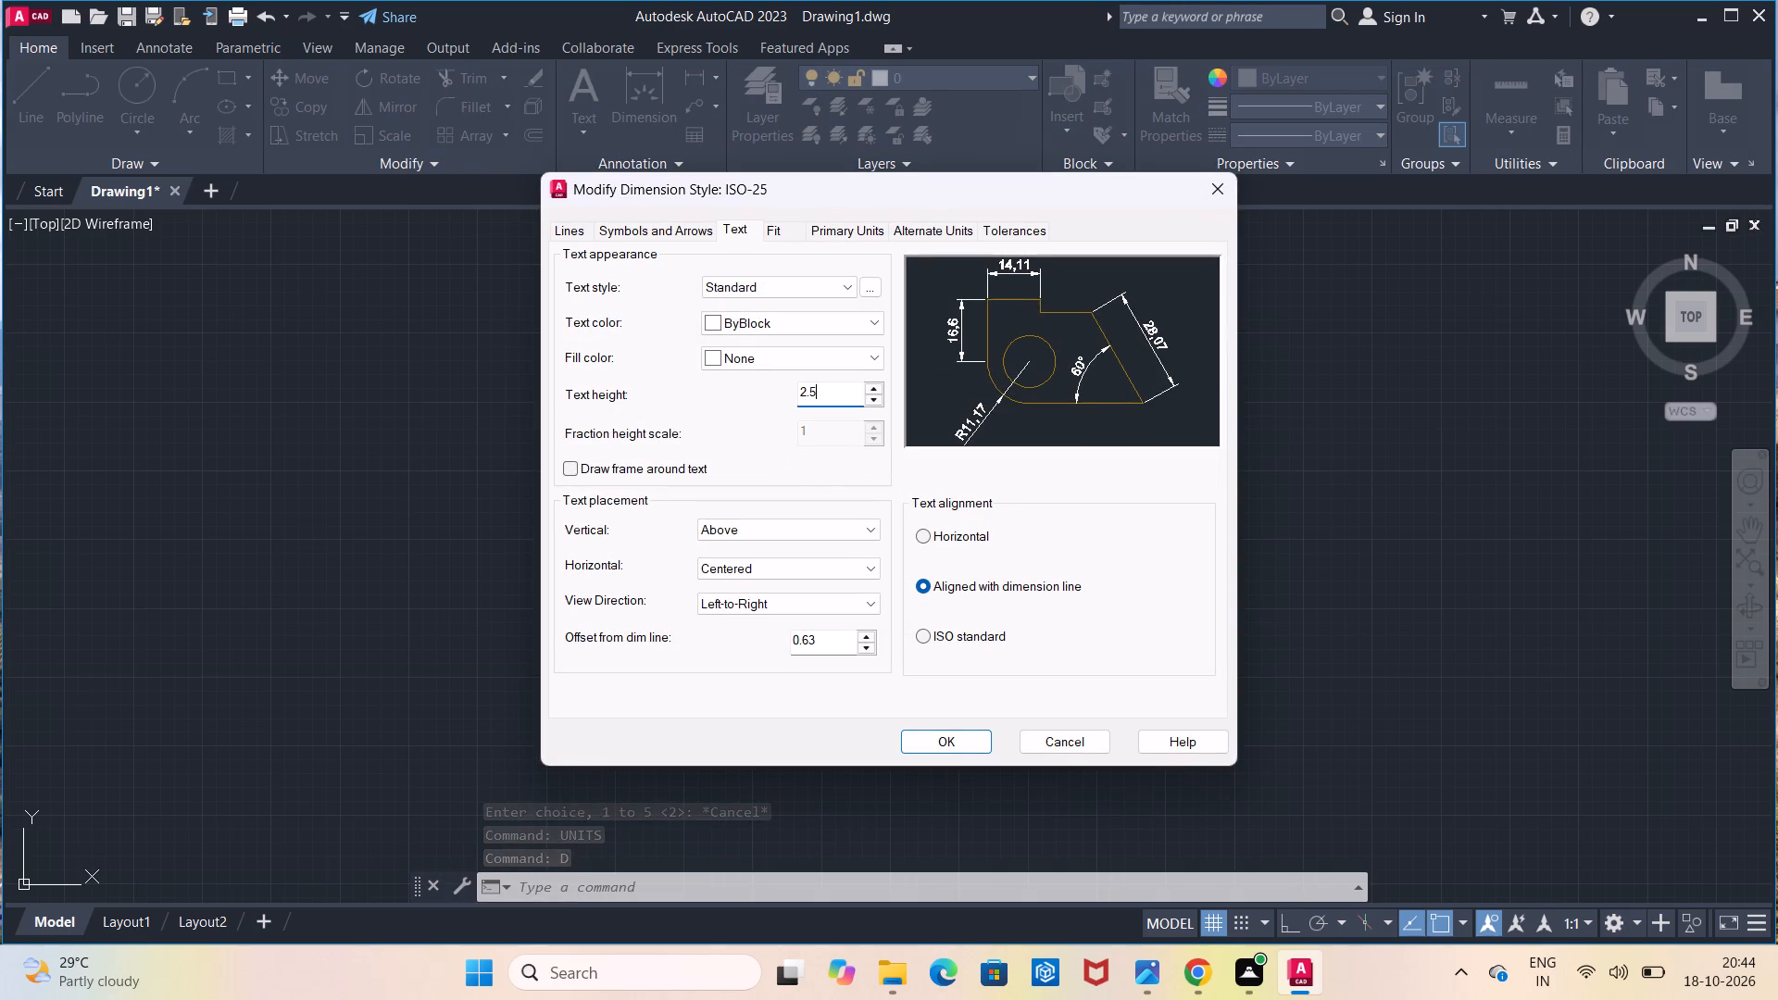
pyautogui.press('BackSpace')
pyautogui.press('BackSpace')
pyautogui.press('BackSpace')
pyautogui.press('BackSpace')
pyautogui.press('BackSpace')
pyautogui.press('BackSpace')
pyautogui.press('BackSpace')
pyautogui.press('BackSpace')
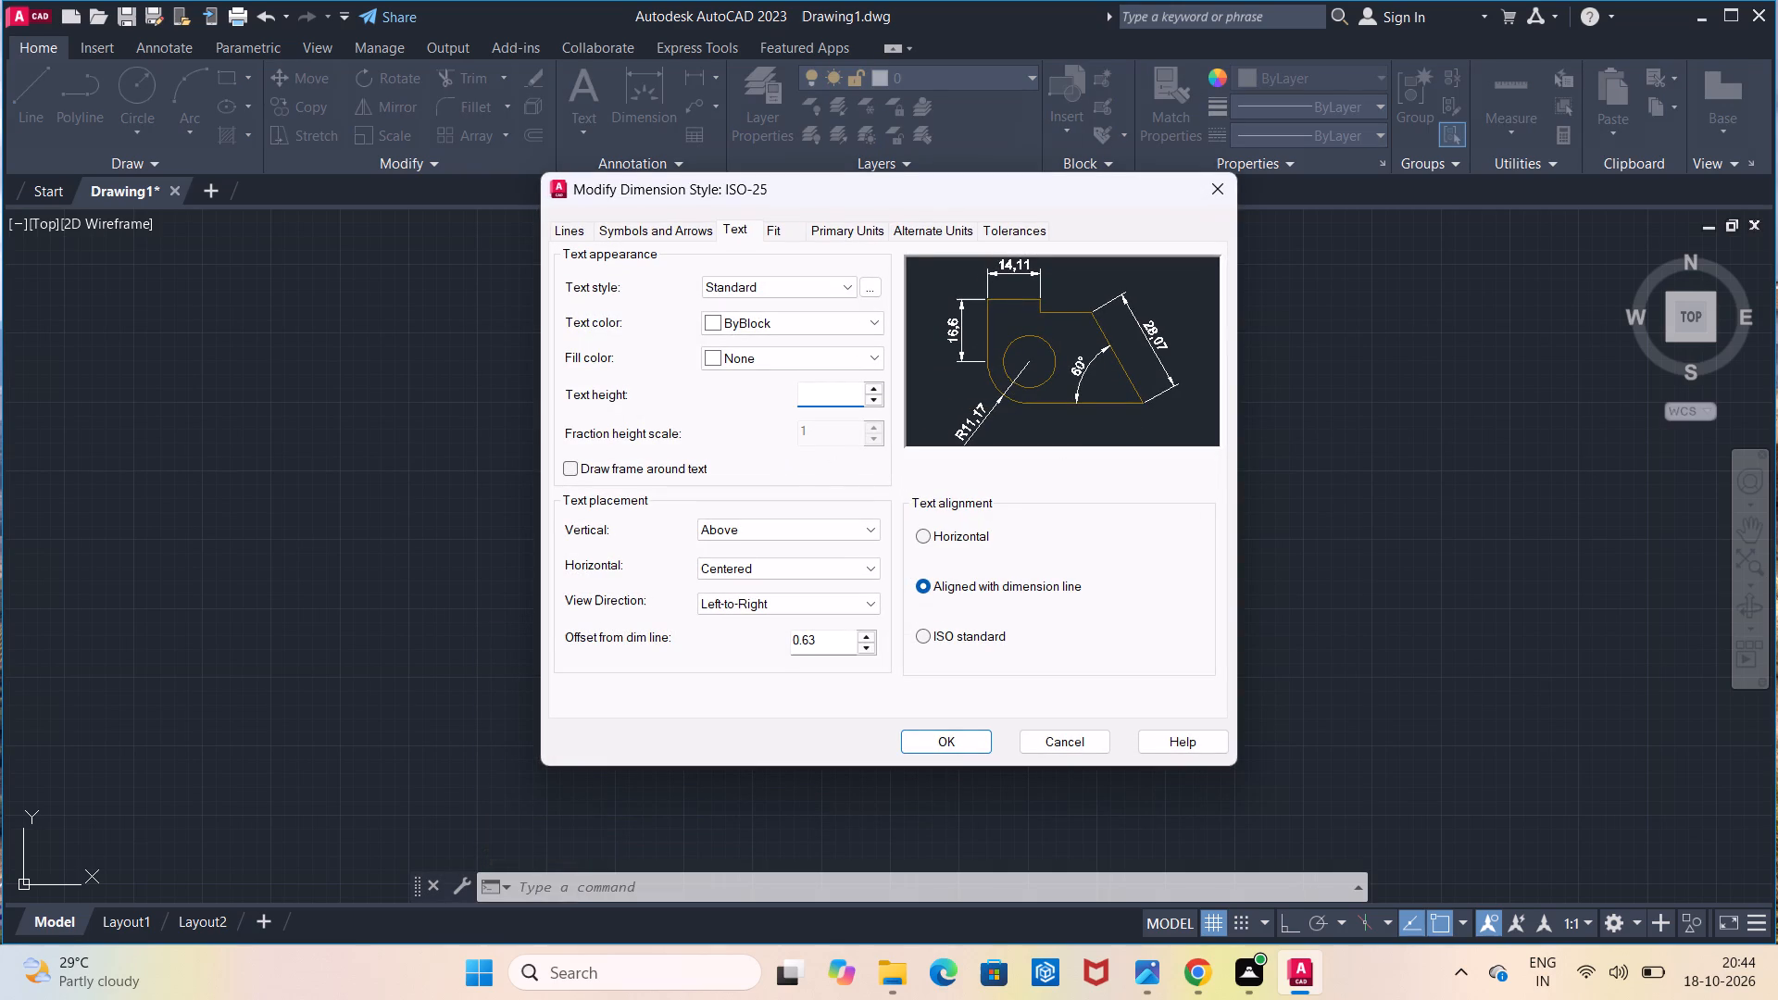
pyautogui.press('6')
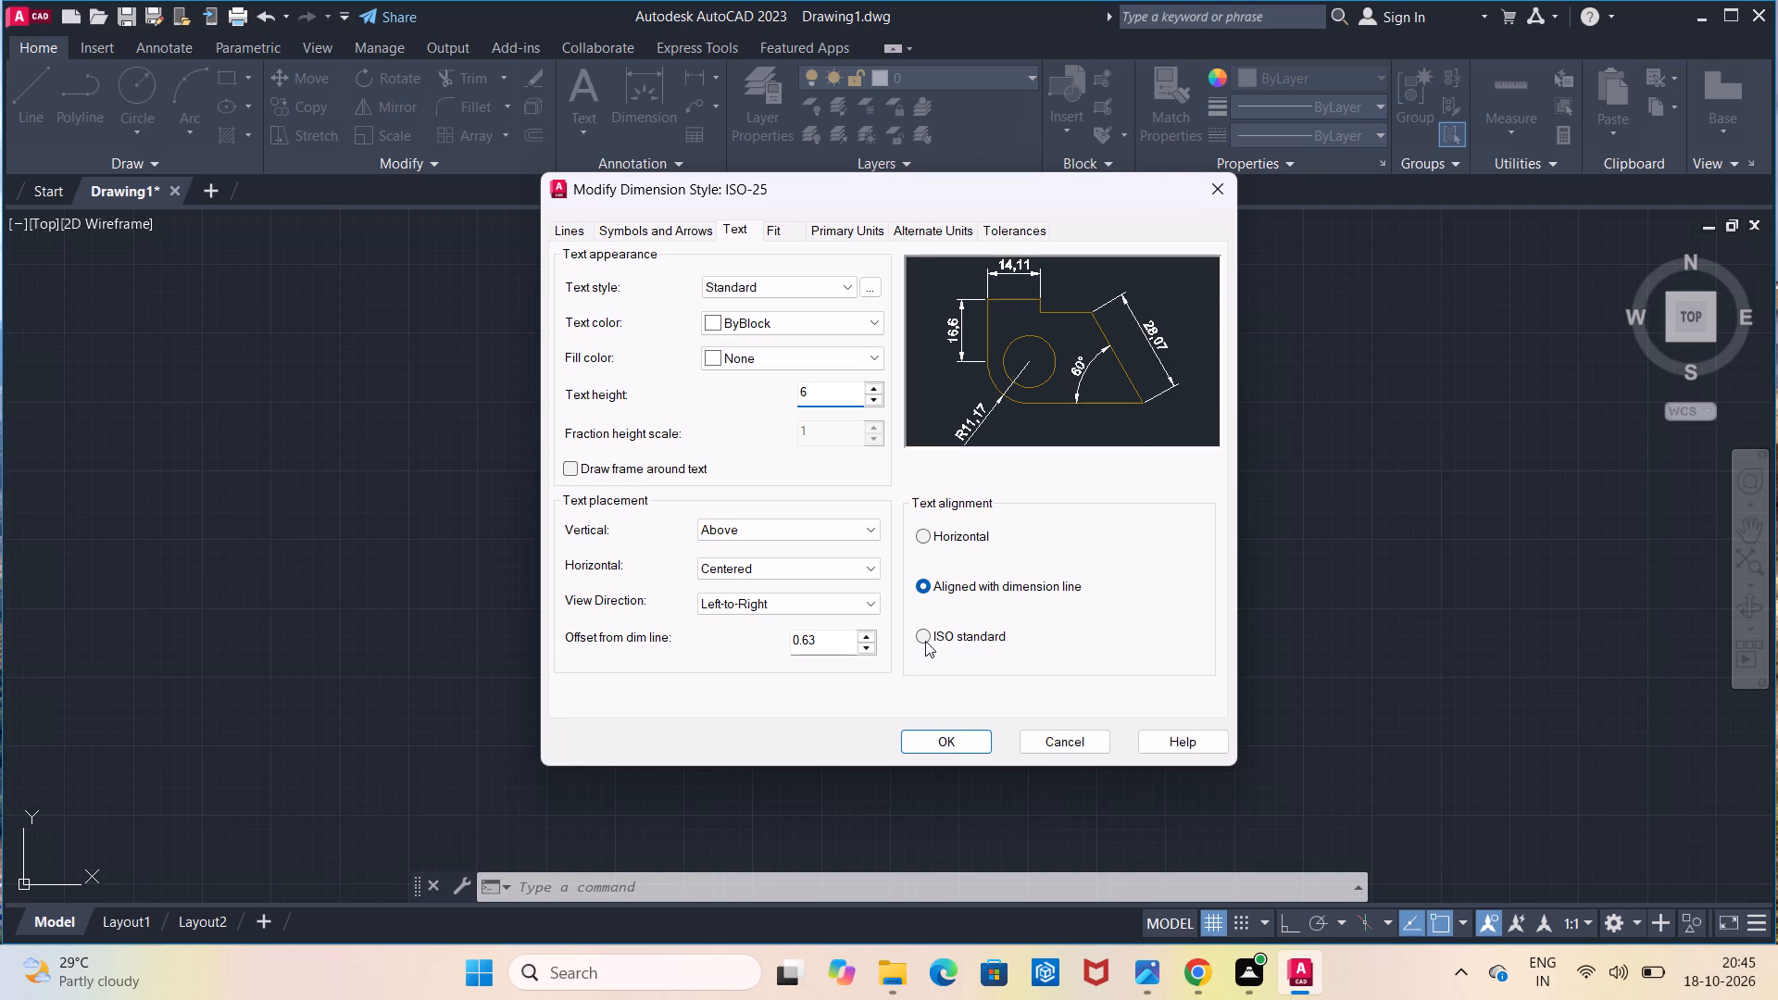
pyautogui.click(925, 641)
# Set the ISO-25 style's linear dimension precision to 0 and make the style current.
pyautogui.click(827, 237)
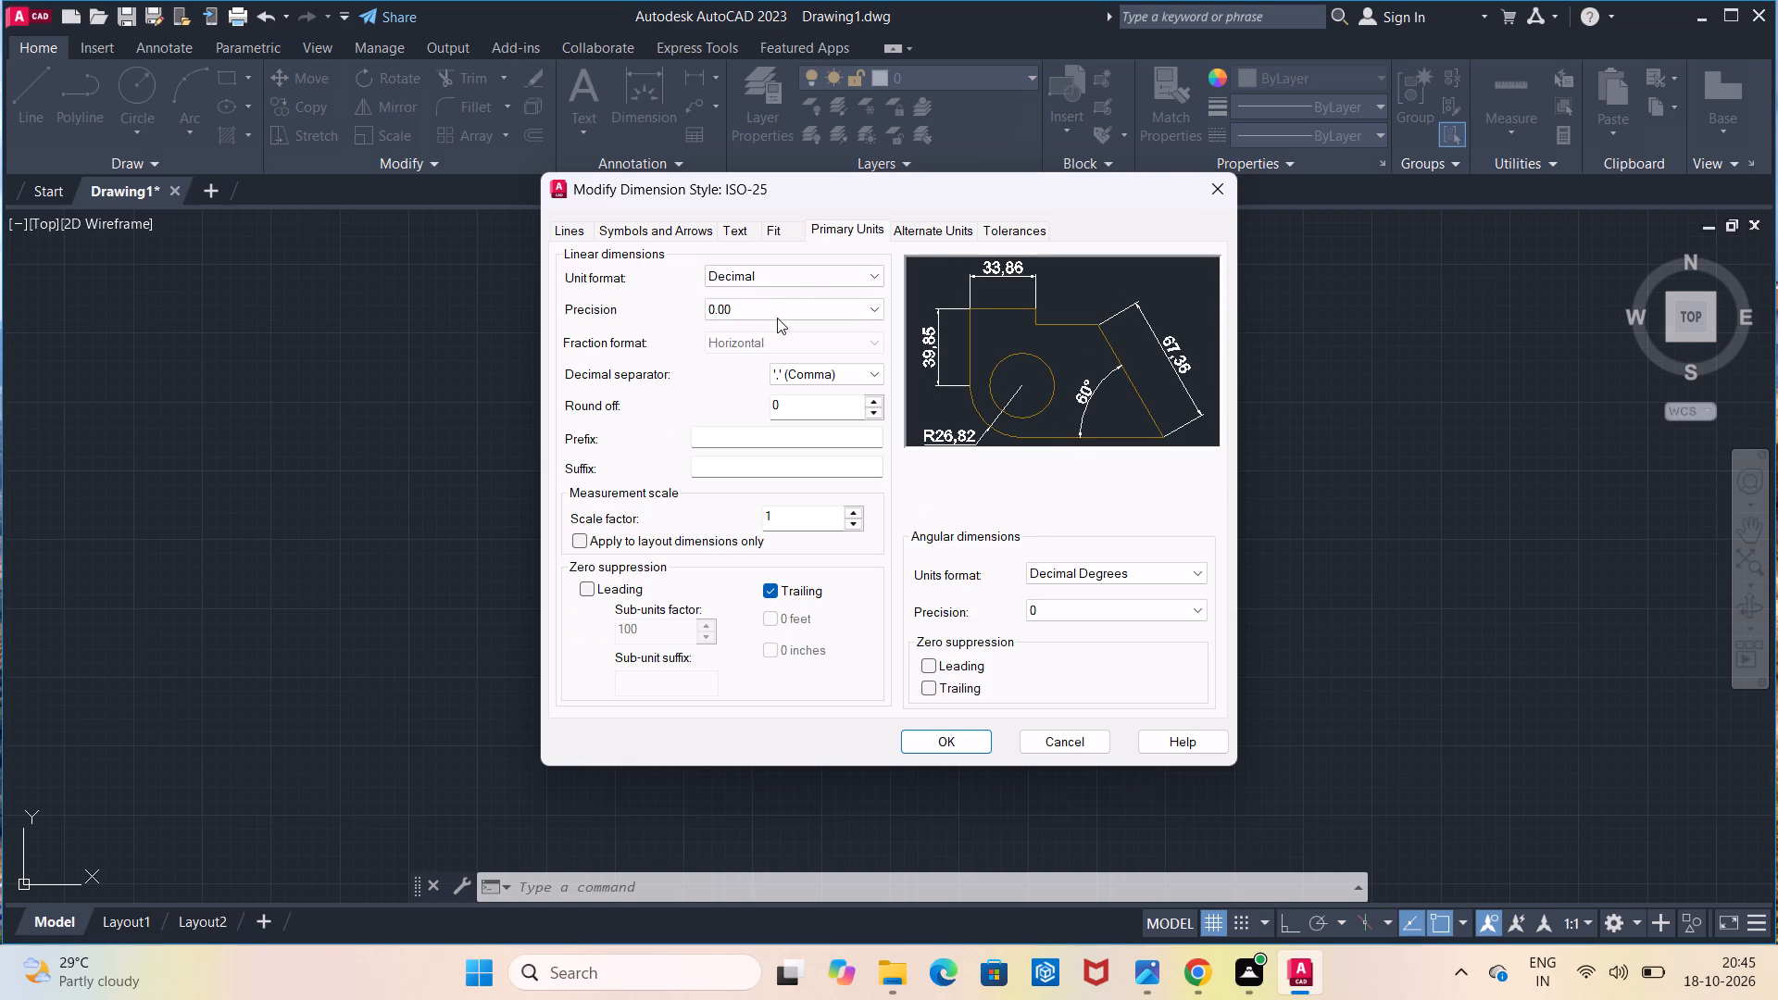
pyautogui.click(777, 318)
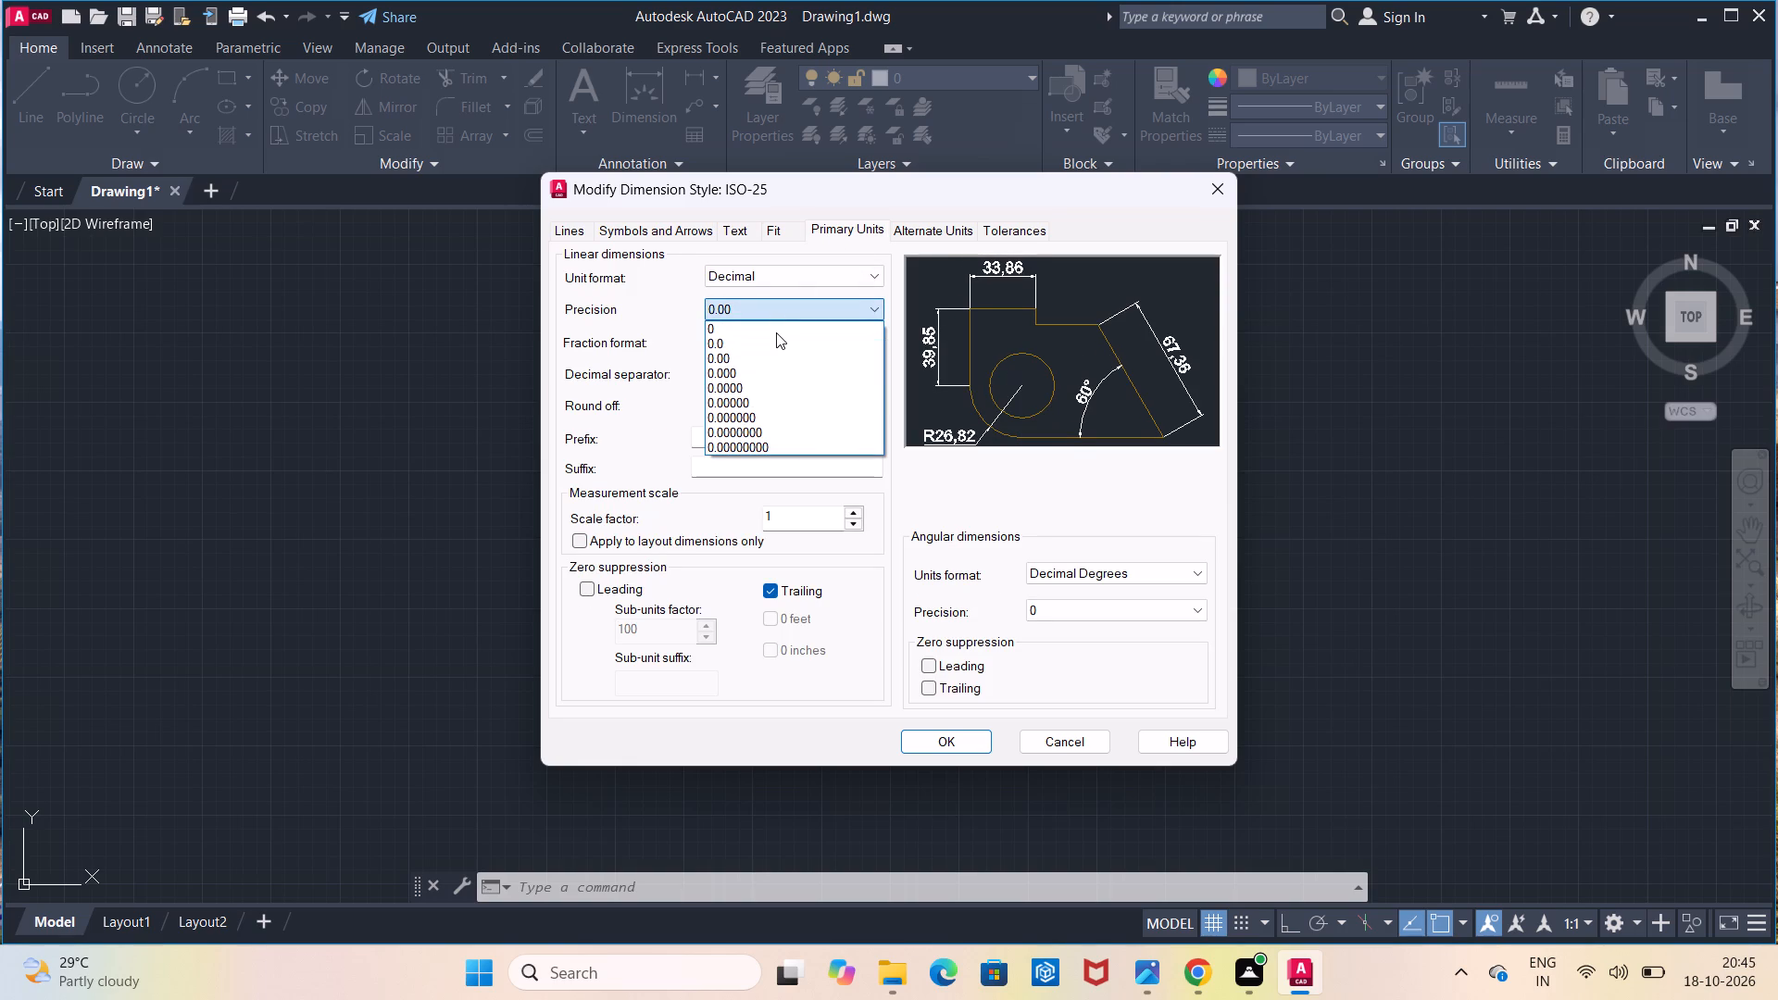
pyautogui.click(776, 332)
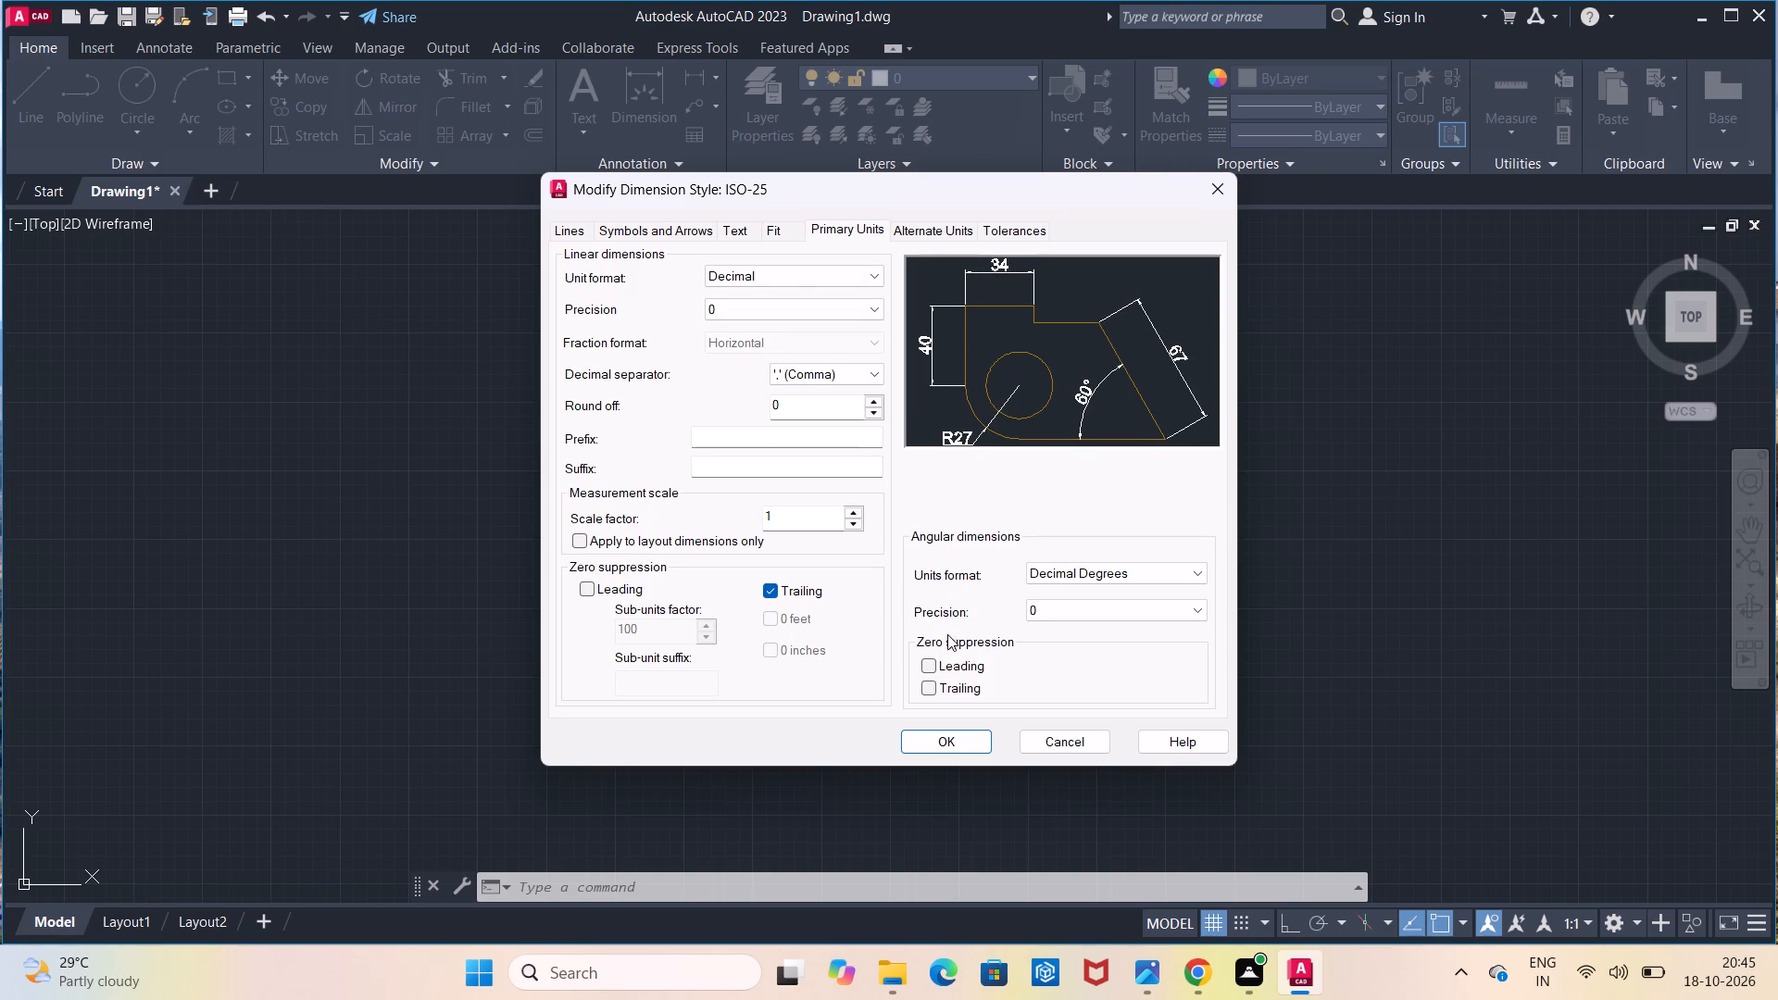
pyautogui.click(947, 733)
pyautogui.click(1114, 362)
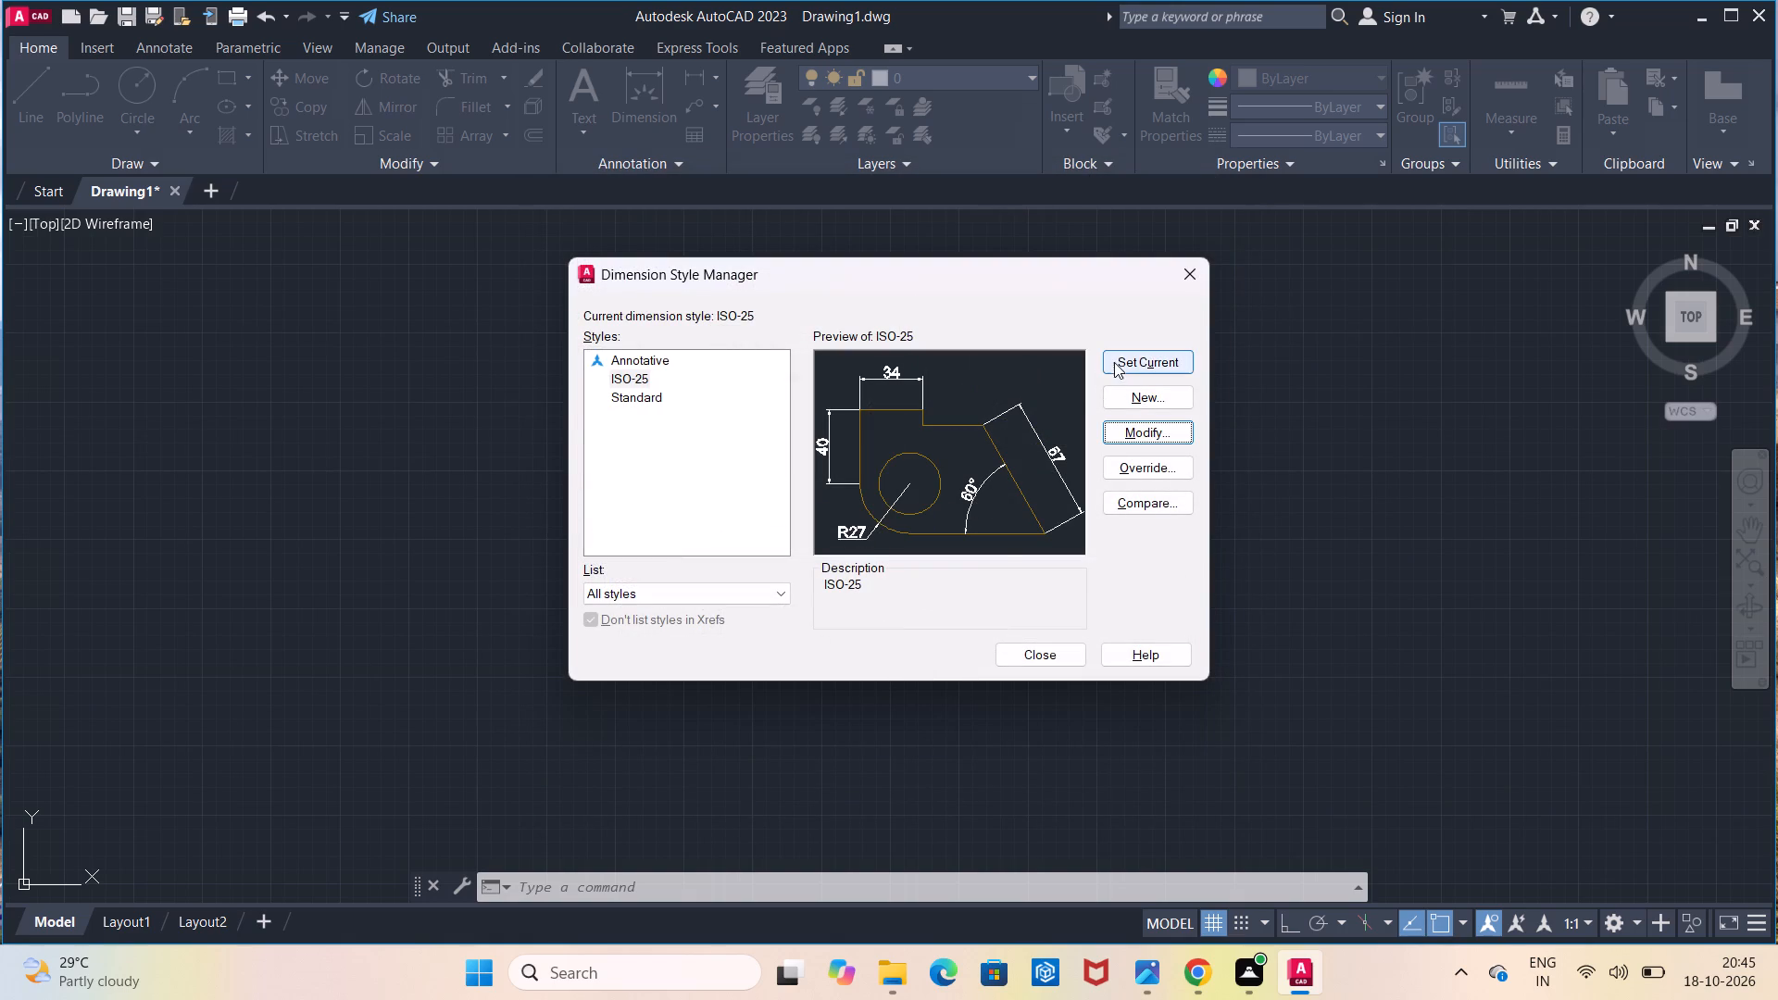
pyautogui.click(1032, 647)
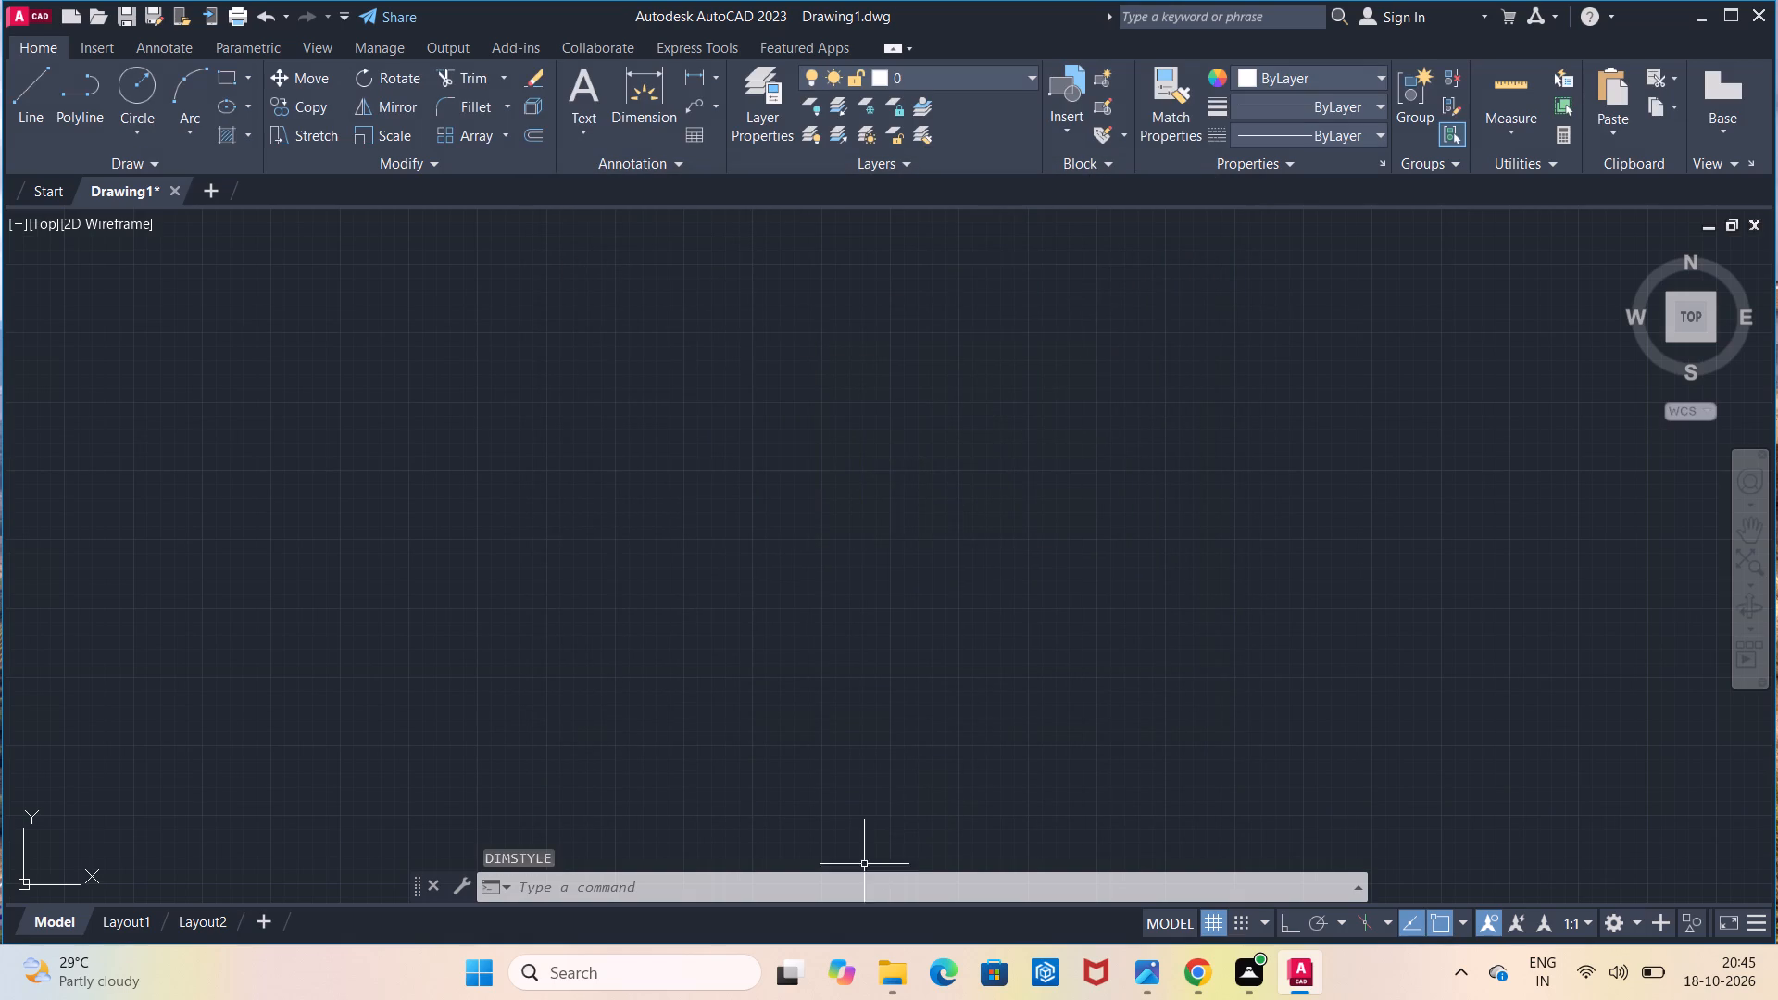
# Set the model space limits from 0,0 to 100,100.
pyautogui.click(848, 879)
pyautogui.write('lim')
pyautogui.press('Return')
pyautogui.write('0,0')
pyautogui.press('Return')
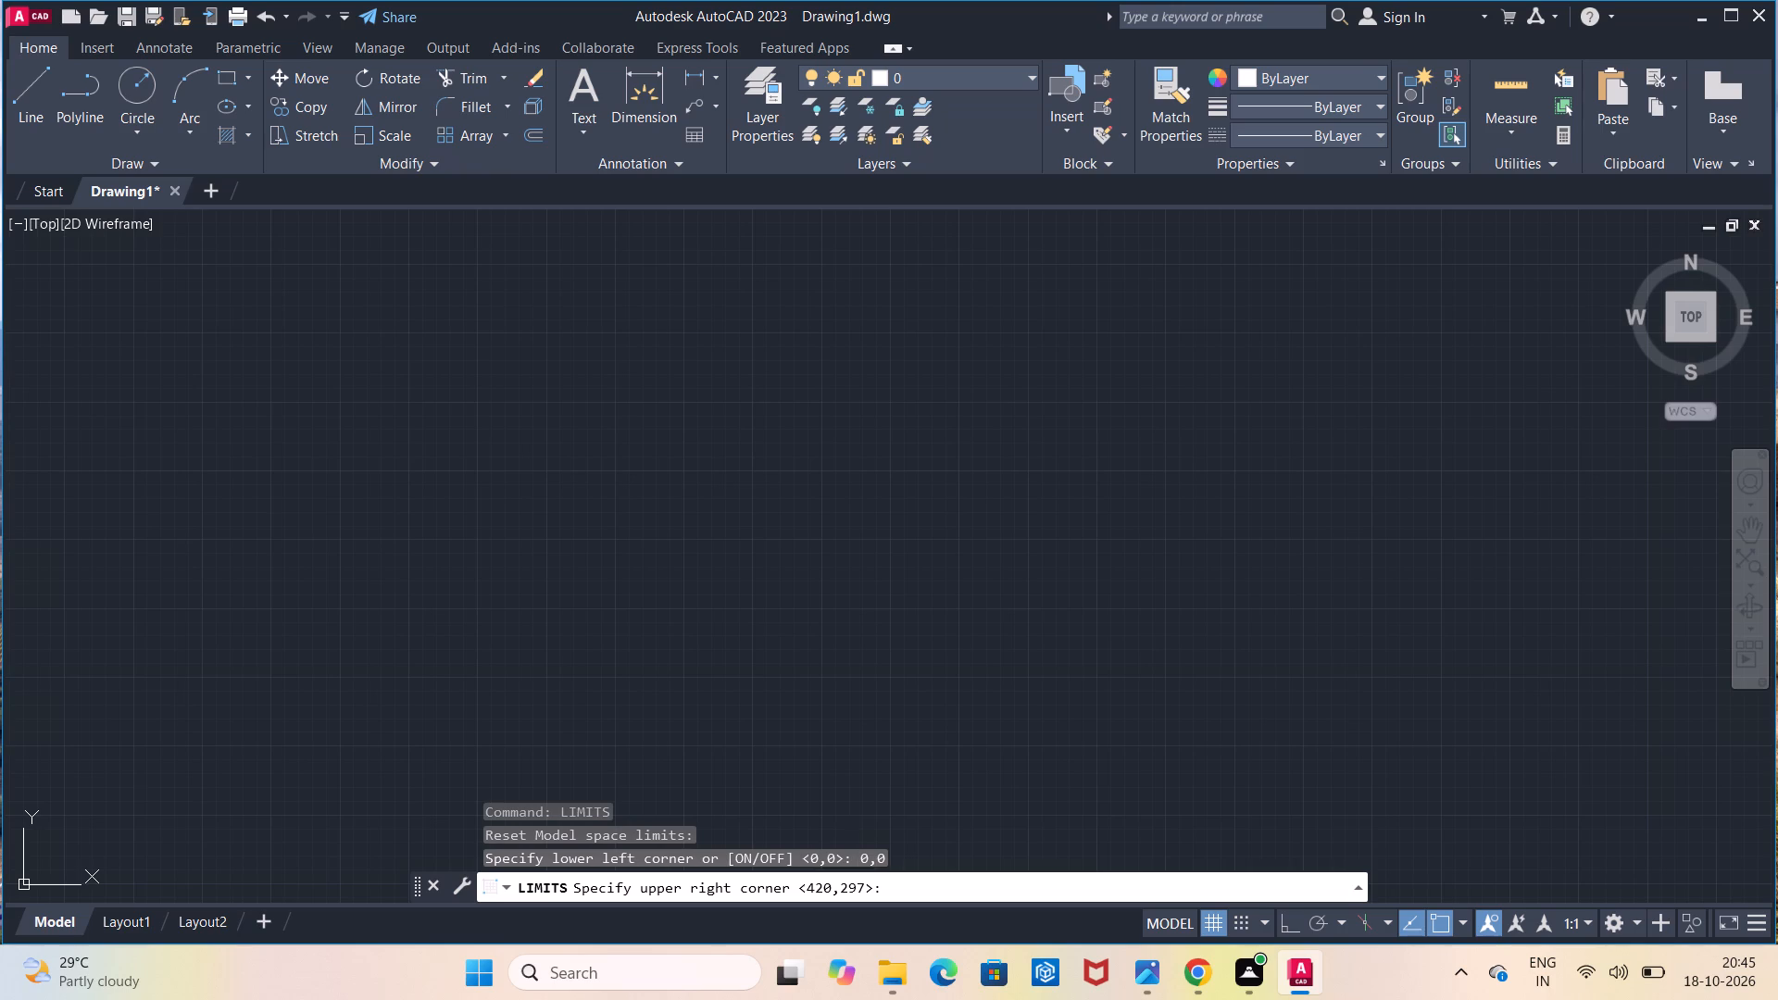
pyautogui.press('1')
pyautogui.write('00,100')
pyautogui.press('Return')
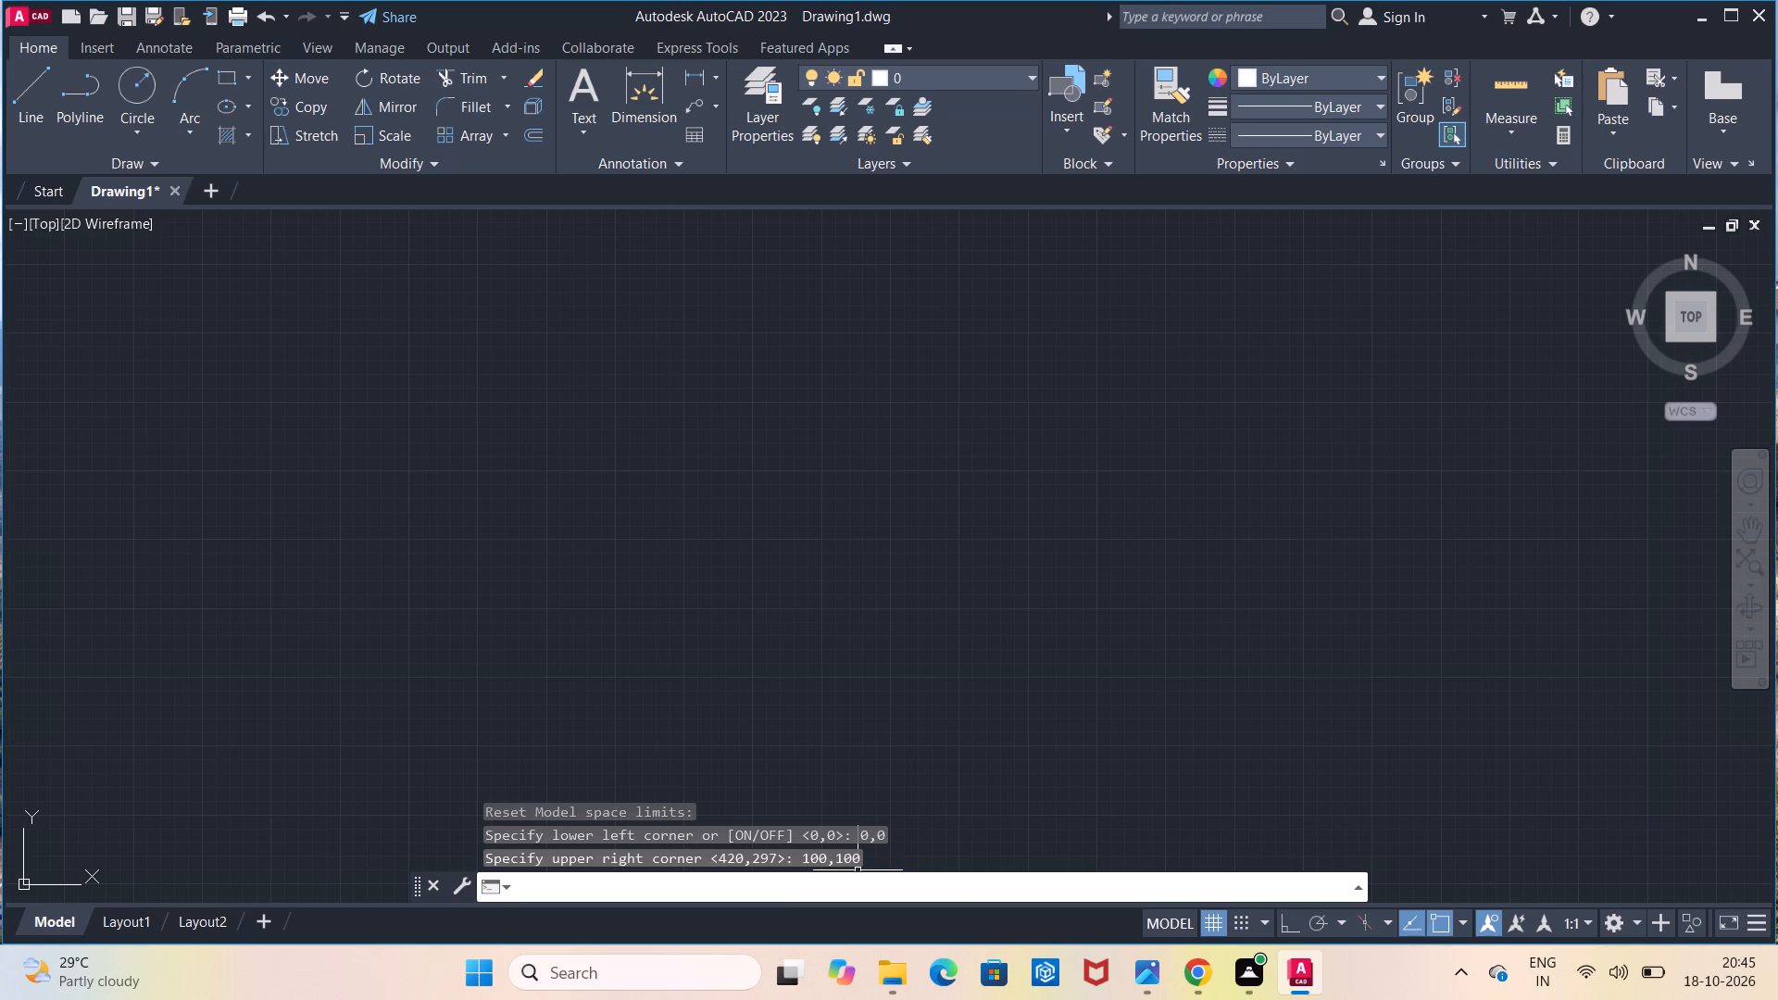
pyautogui.press('z')
pyautogui.press('Return')
pyautogui.press('a')
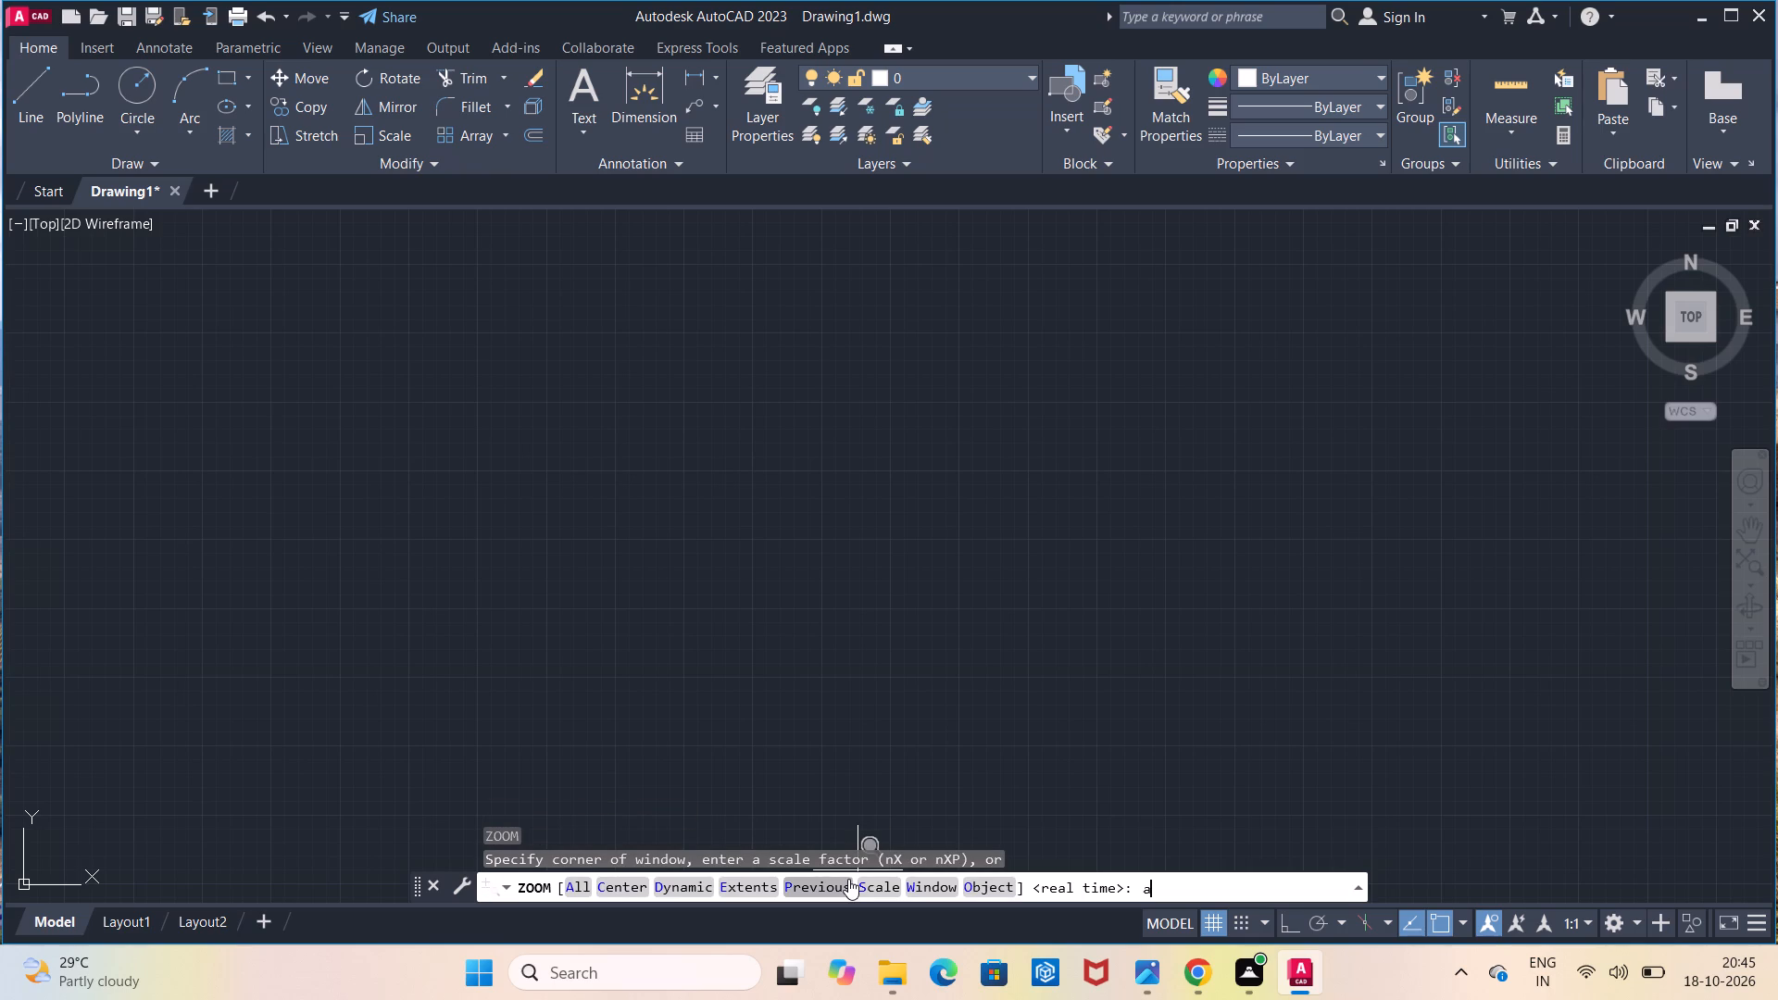
pyautogui.press('Return')
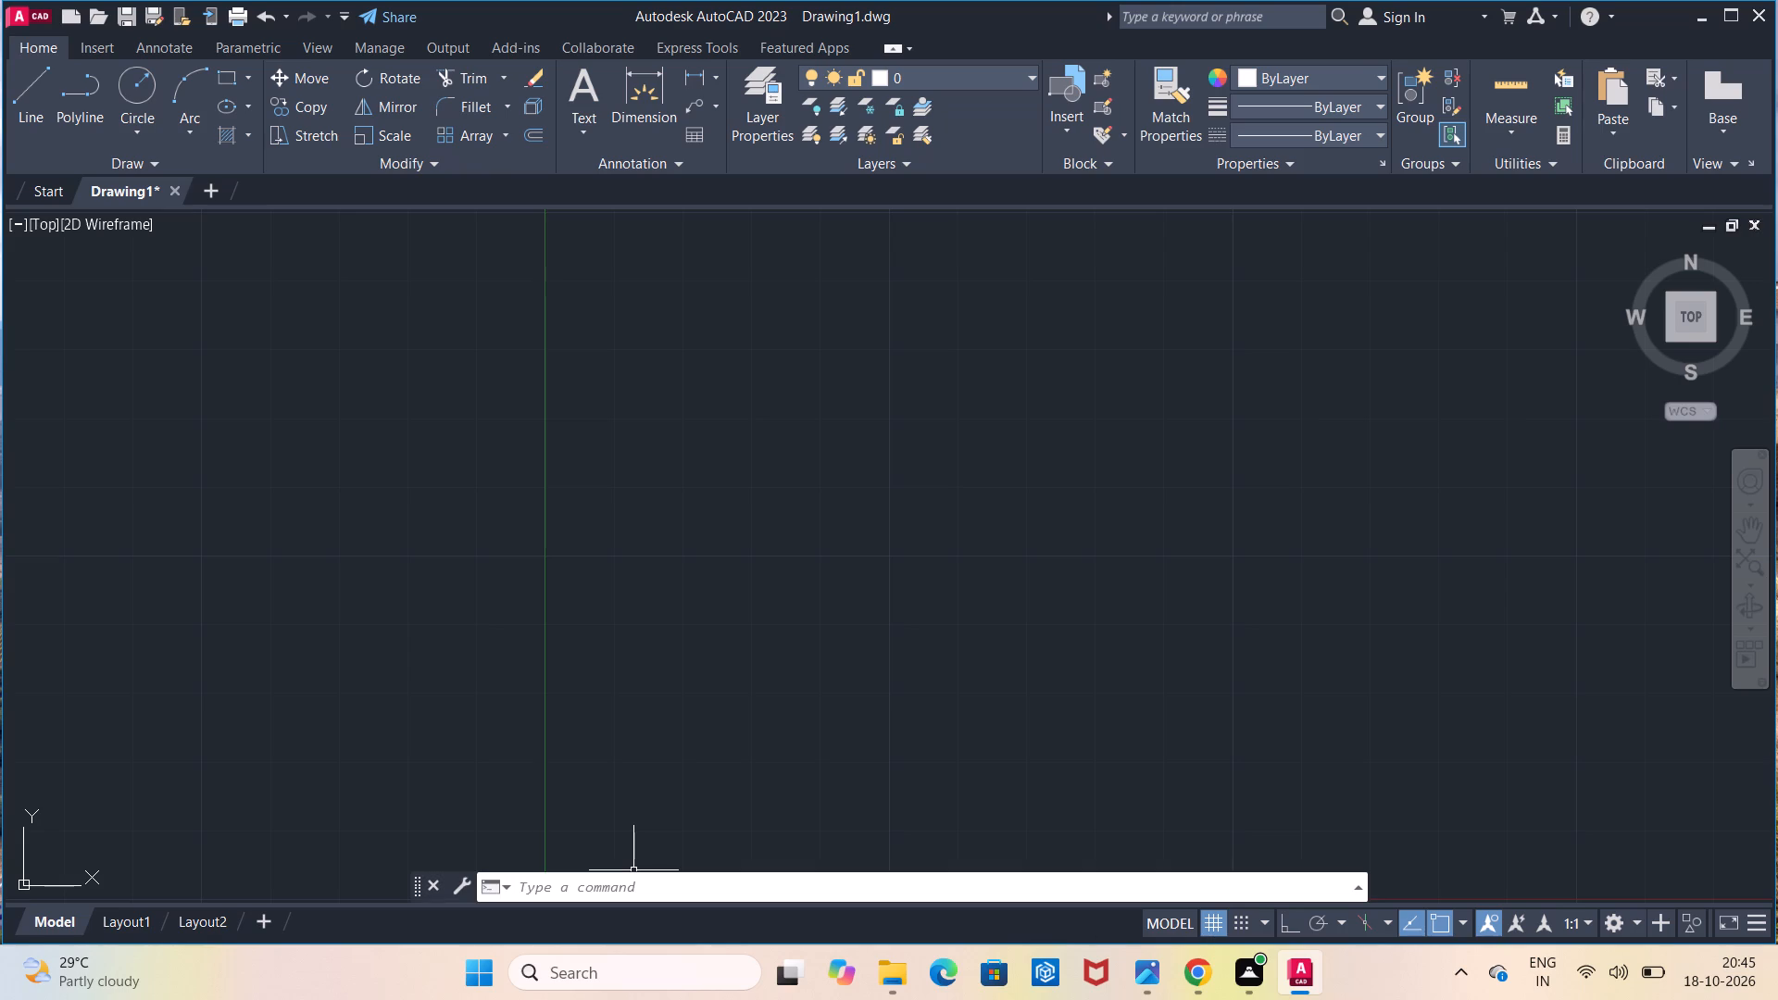
# Turn on Ortho mode.
pyautogui.click(1296, 925)
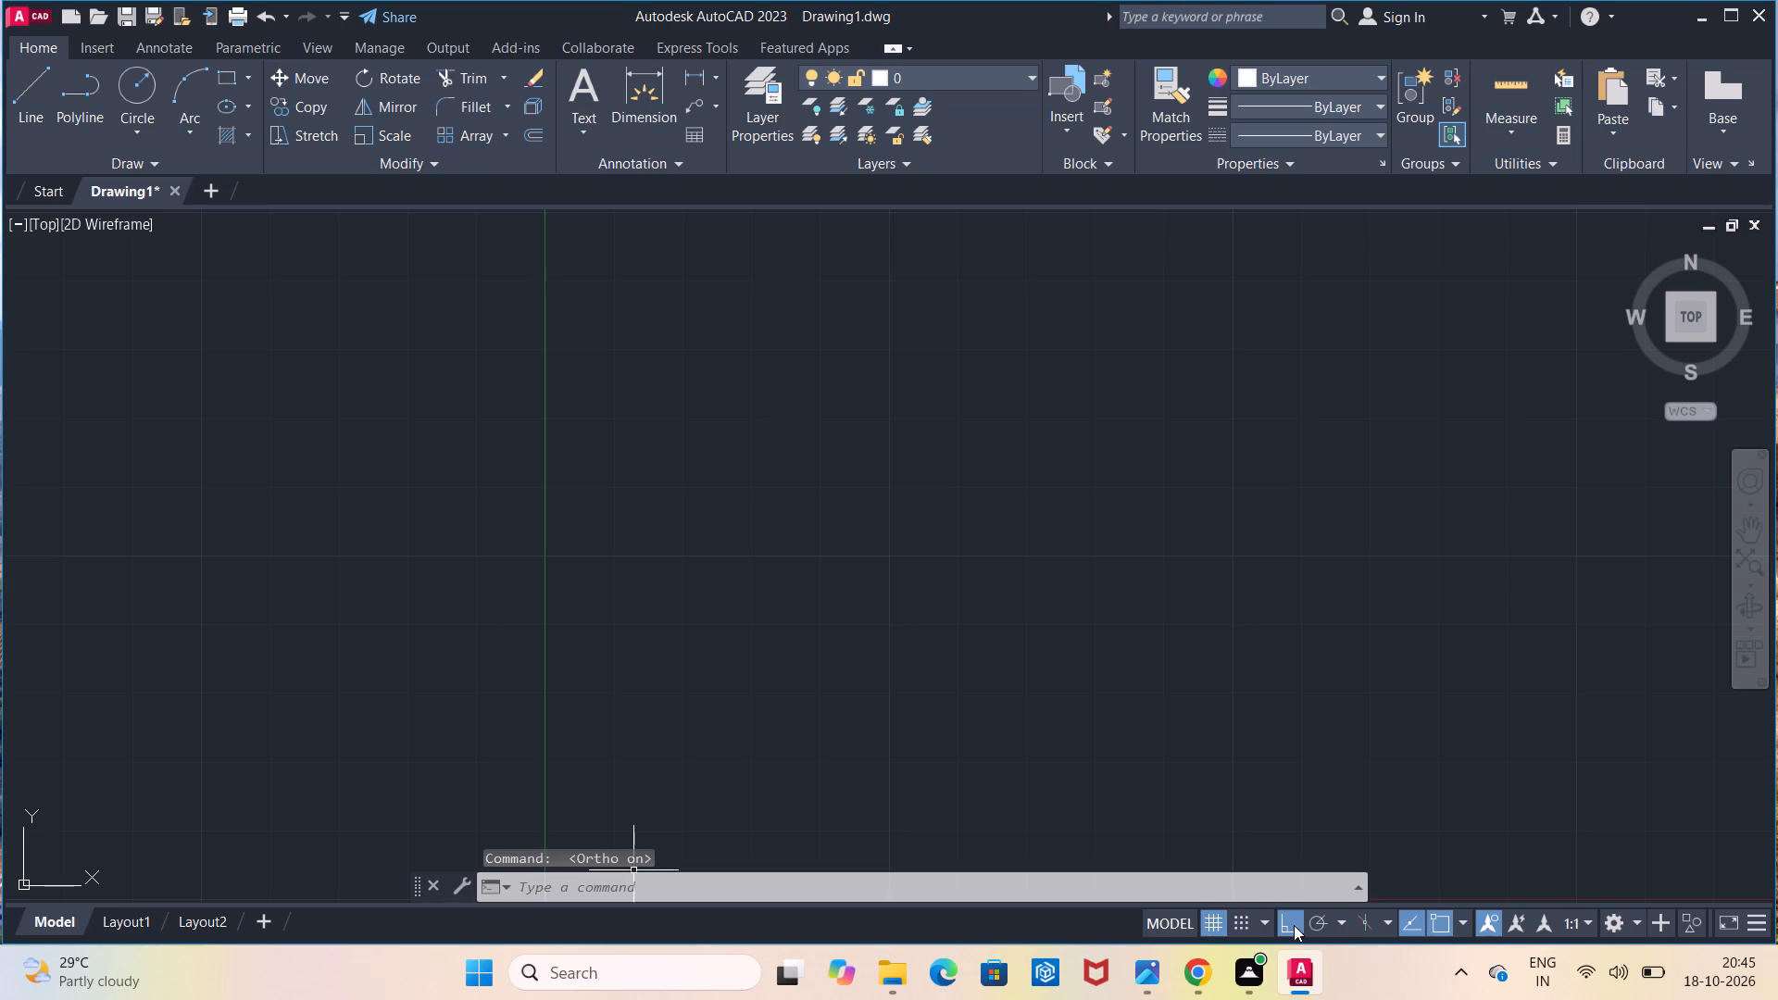
# Draw a circle of radius 15 mm for the plate's right boss, well to the right of the origin.
pyautogui.click(133, 99)
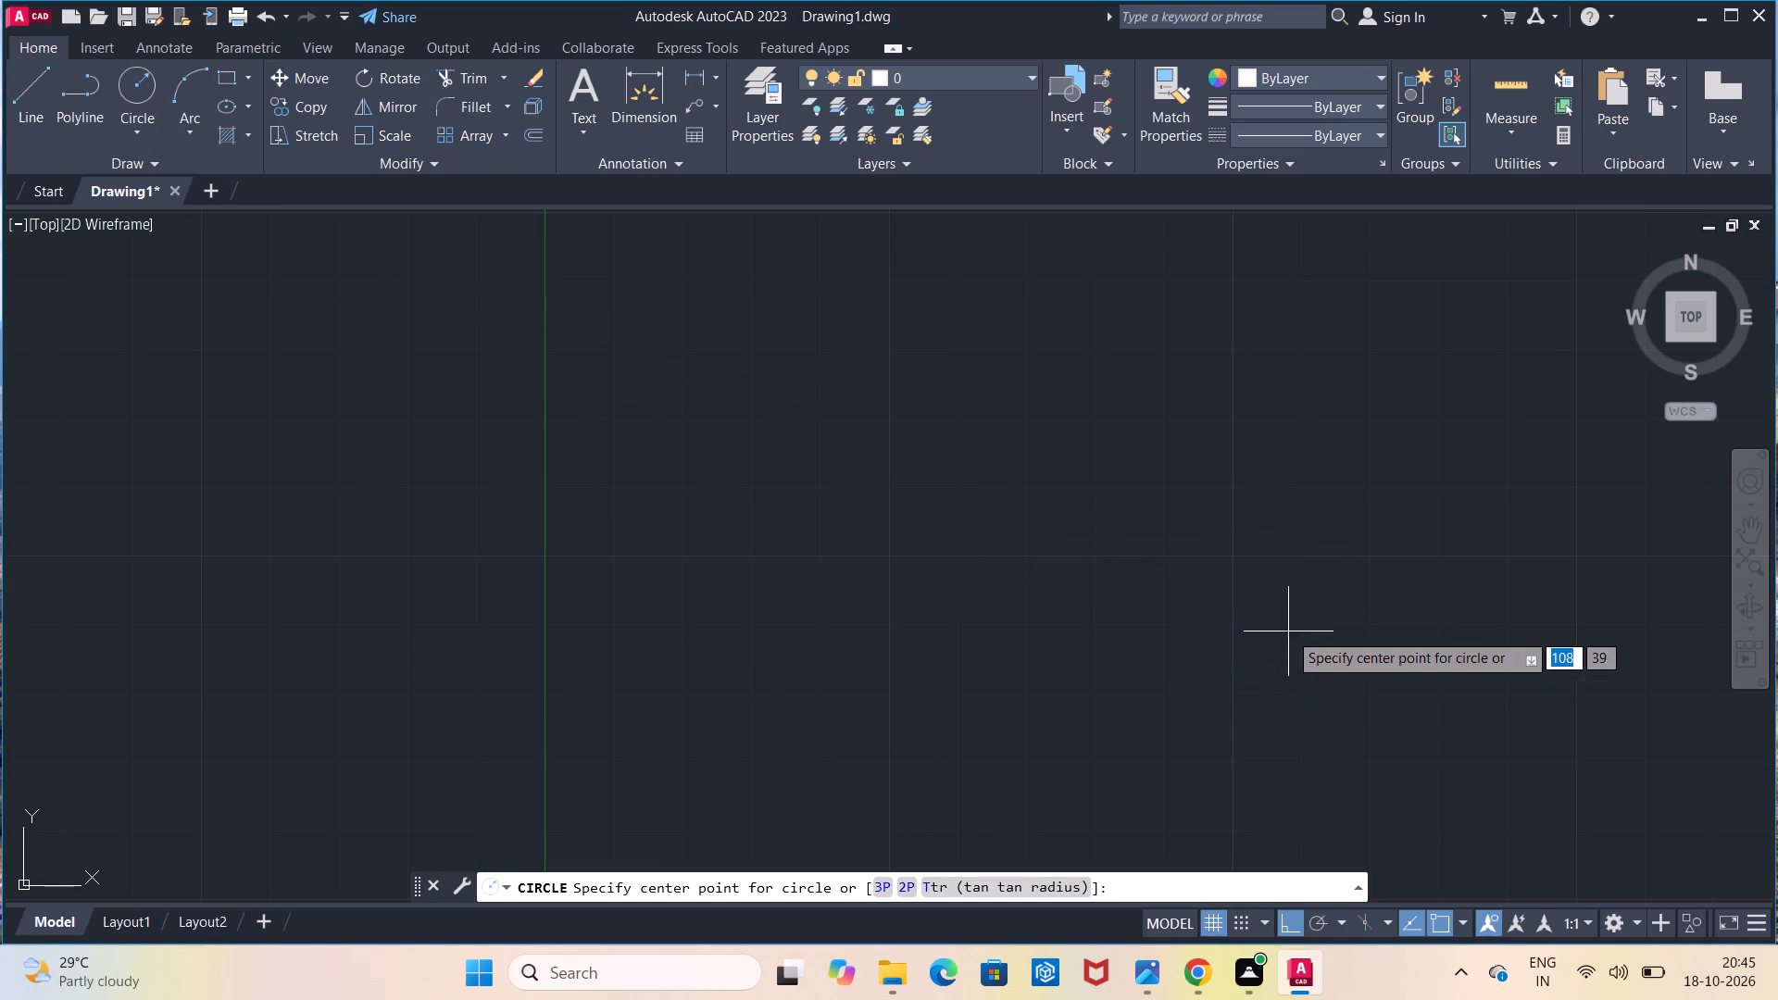
pyautogui.click(1325, 599)
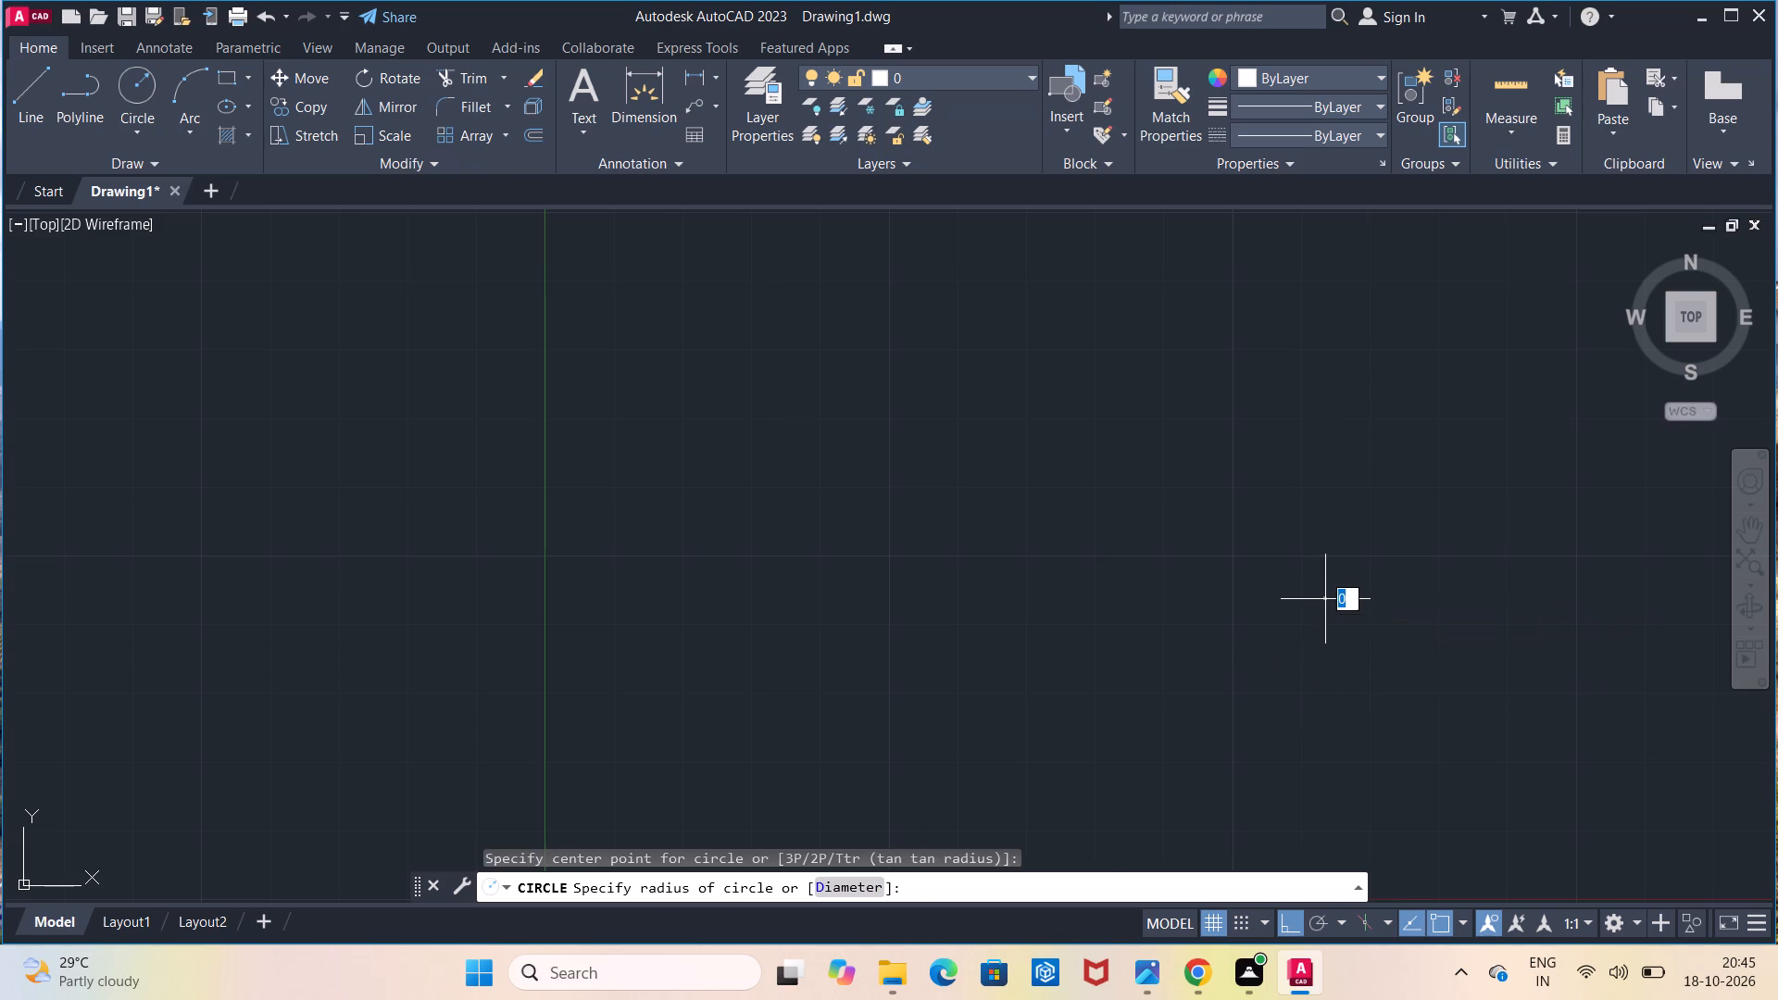
pyautogui.write('15')
pyautogui.press('Return')
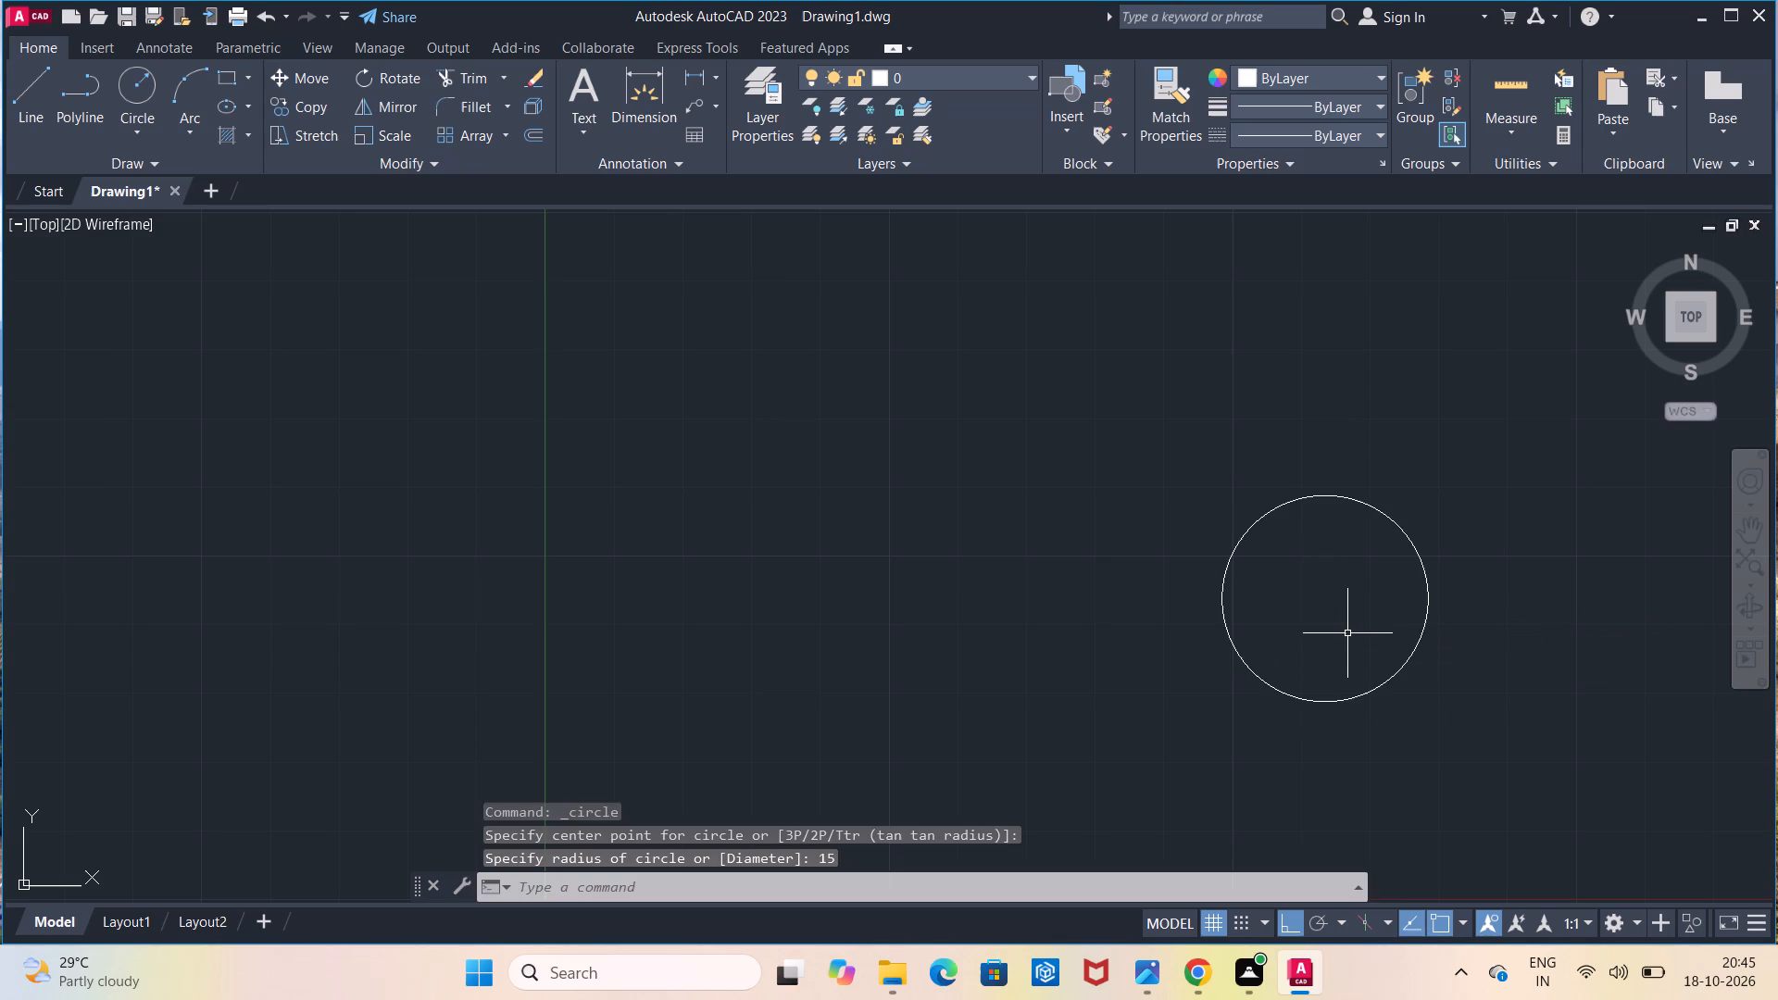
pyautogui.scroll(-1, 1347, 633)
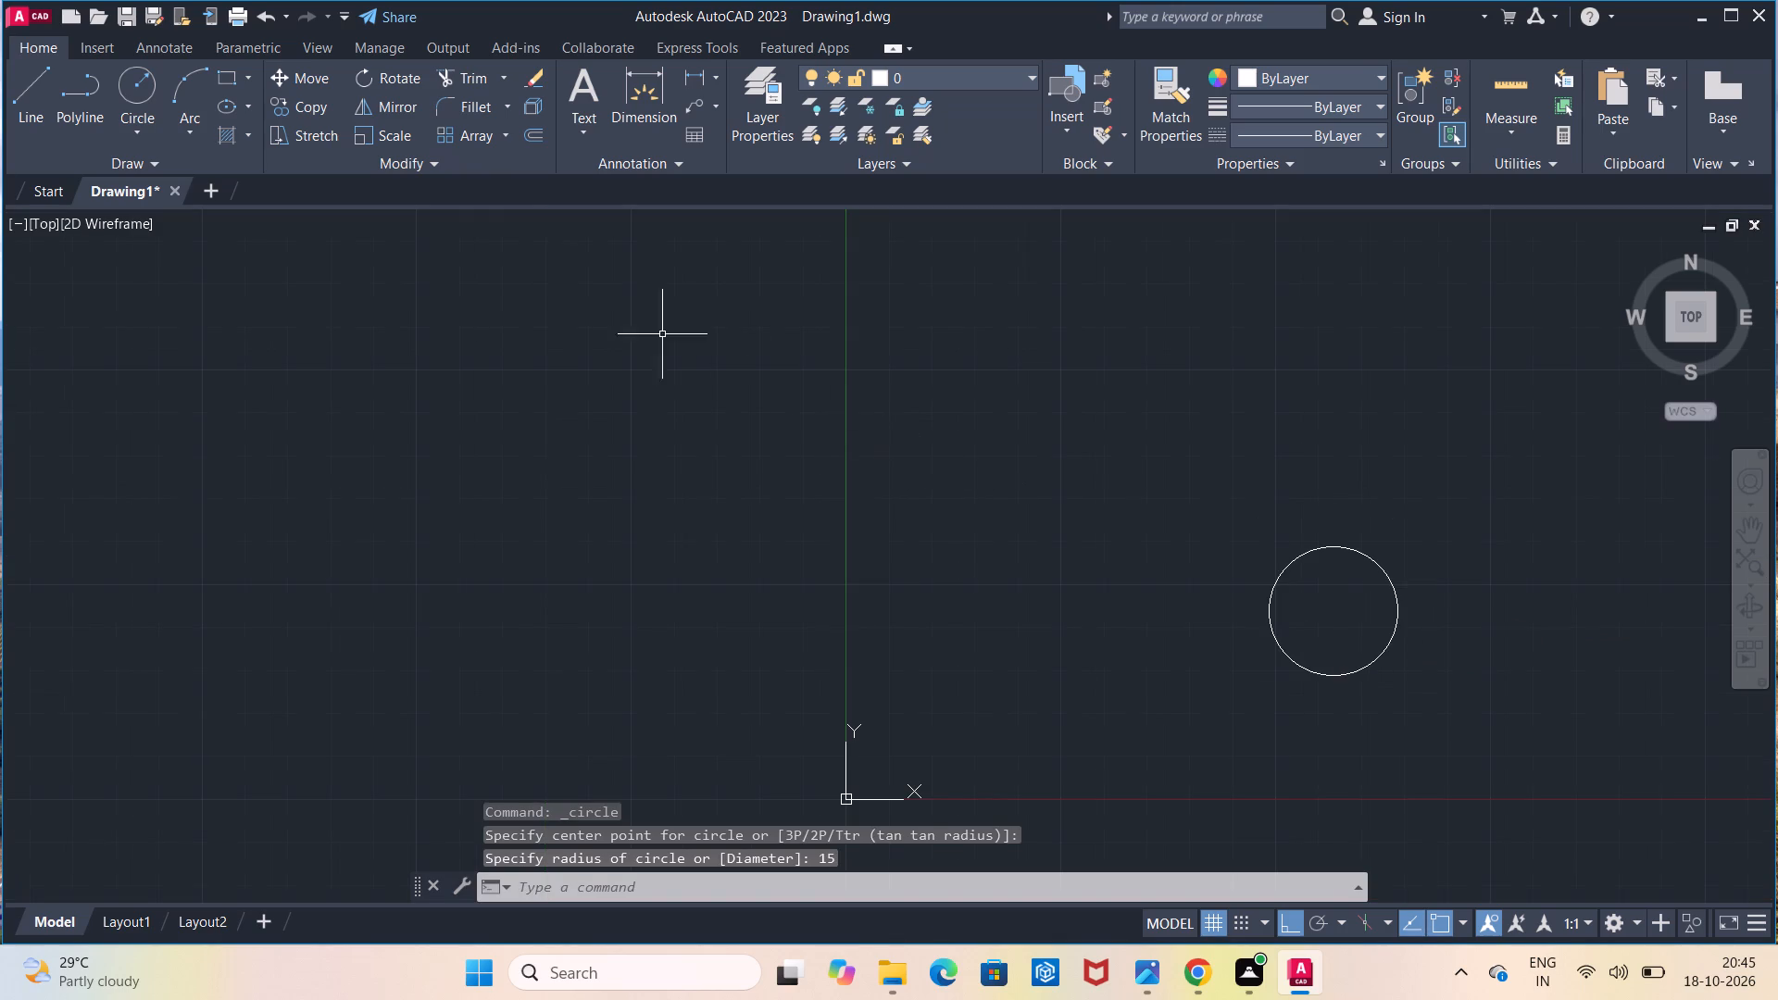
# Draw a circle of radius 90 mm concentric with the 15 mm radius boss circle.
pyautogui.click(134, 91)
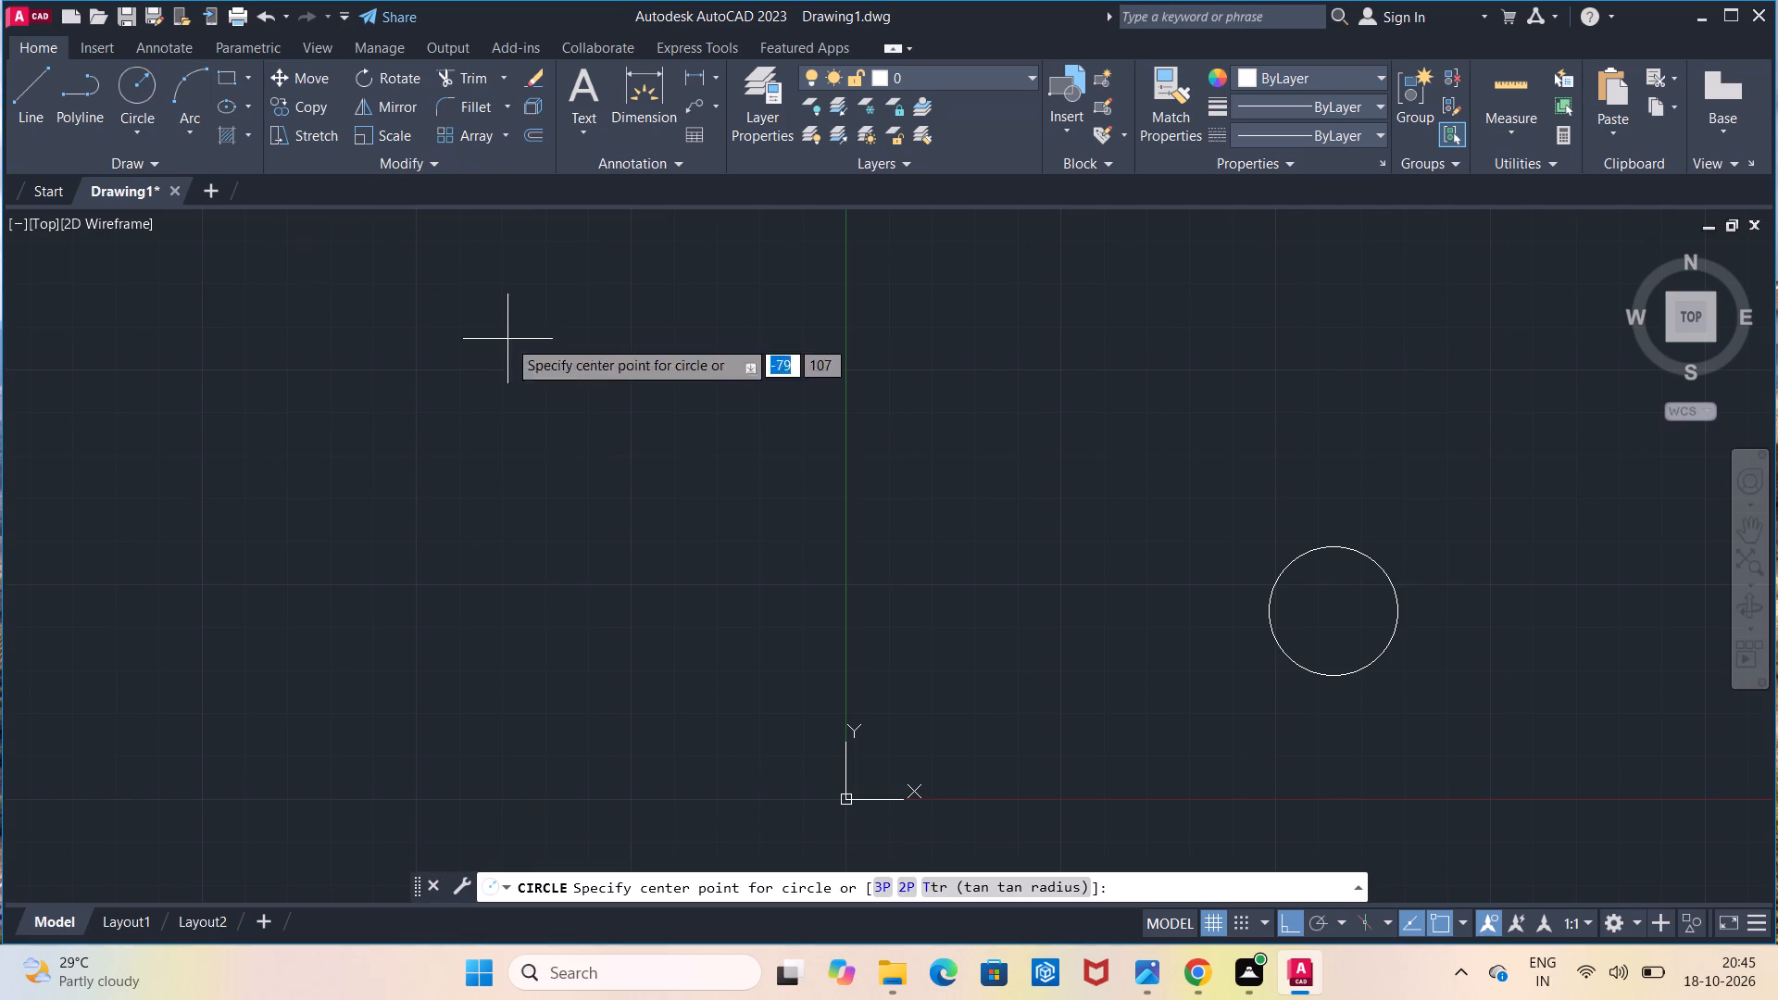
pyautogui.click(1330, 606)
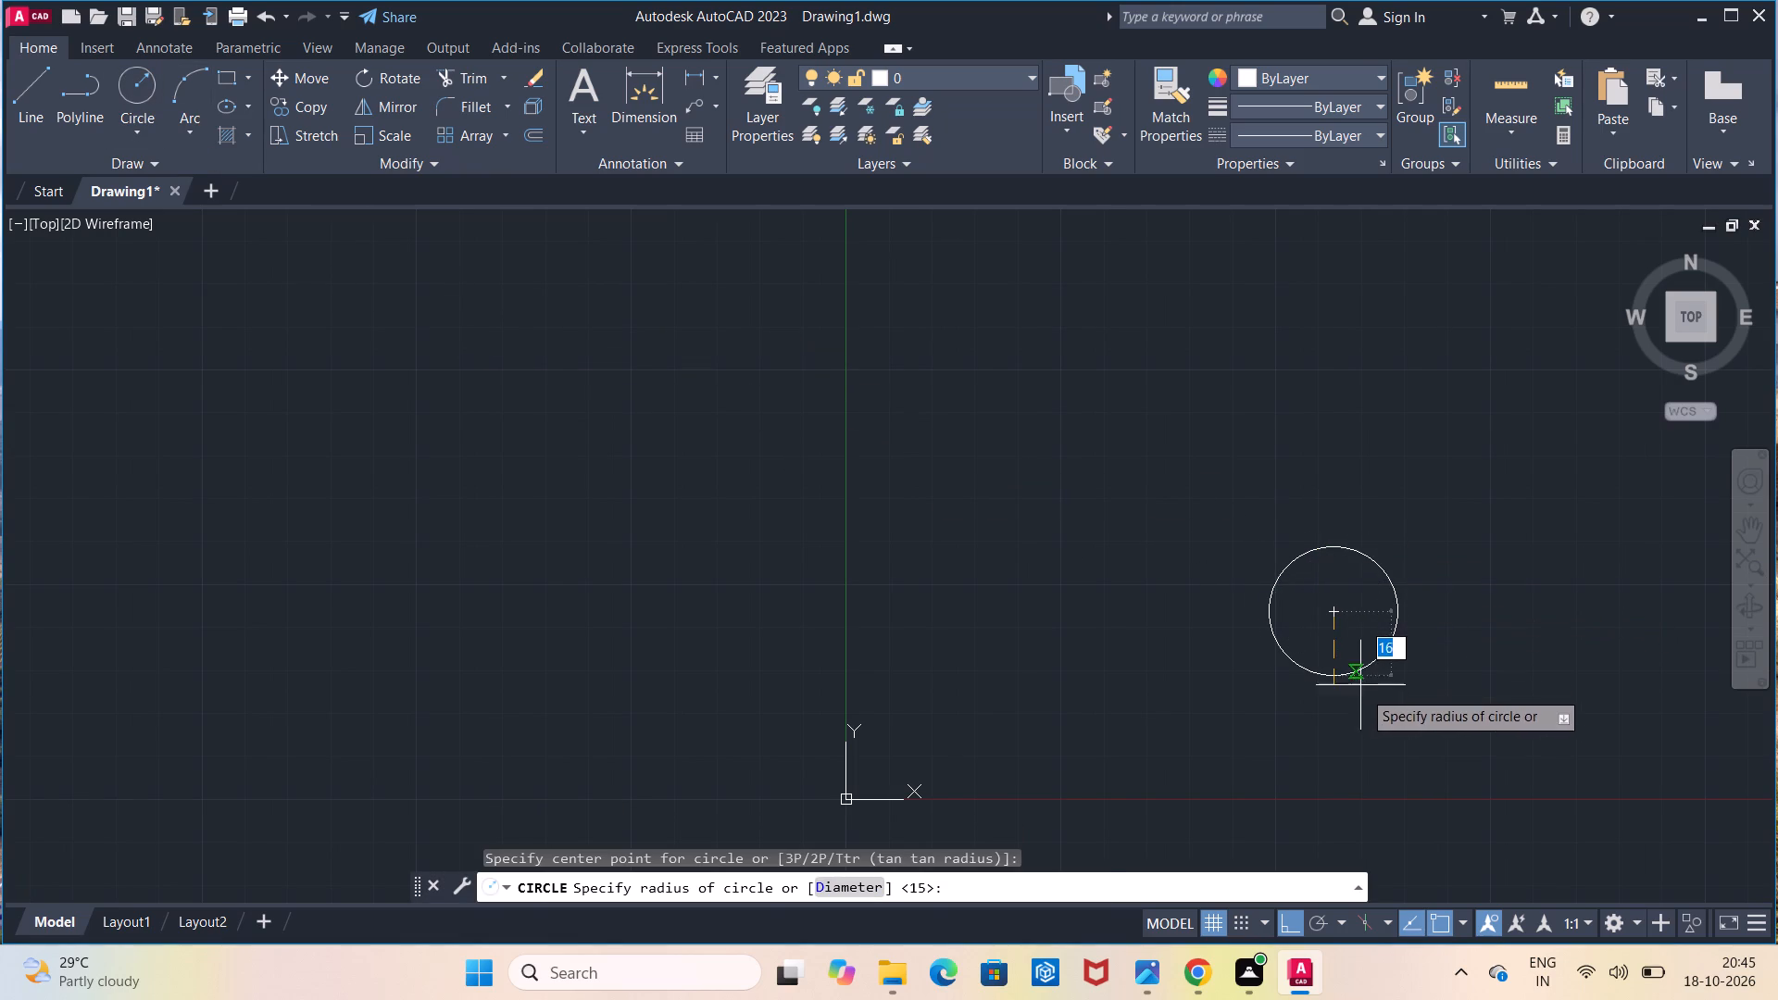
pyautogui.press('9')
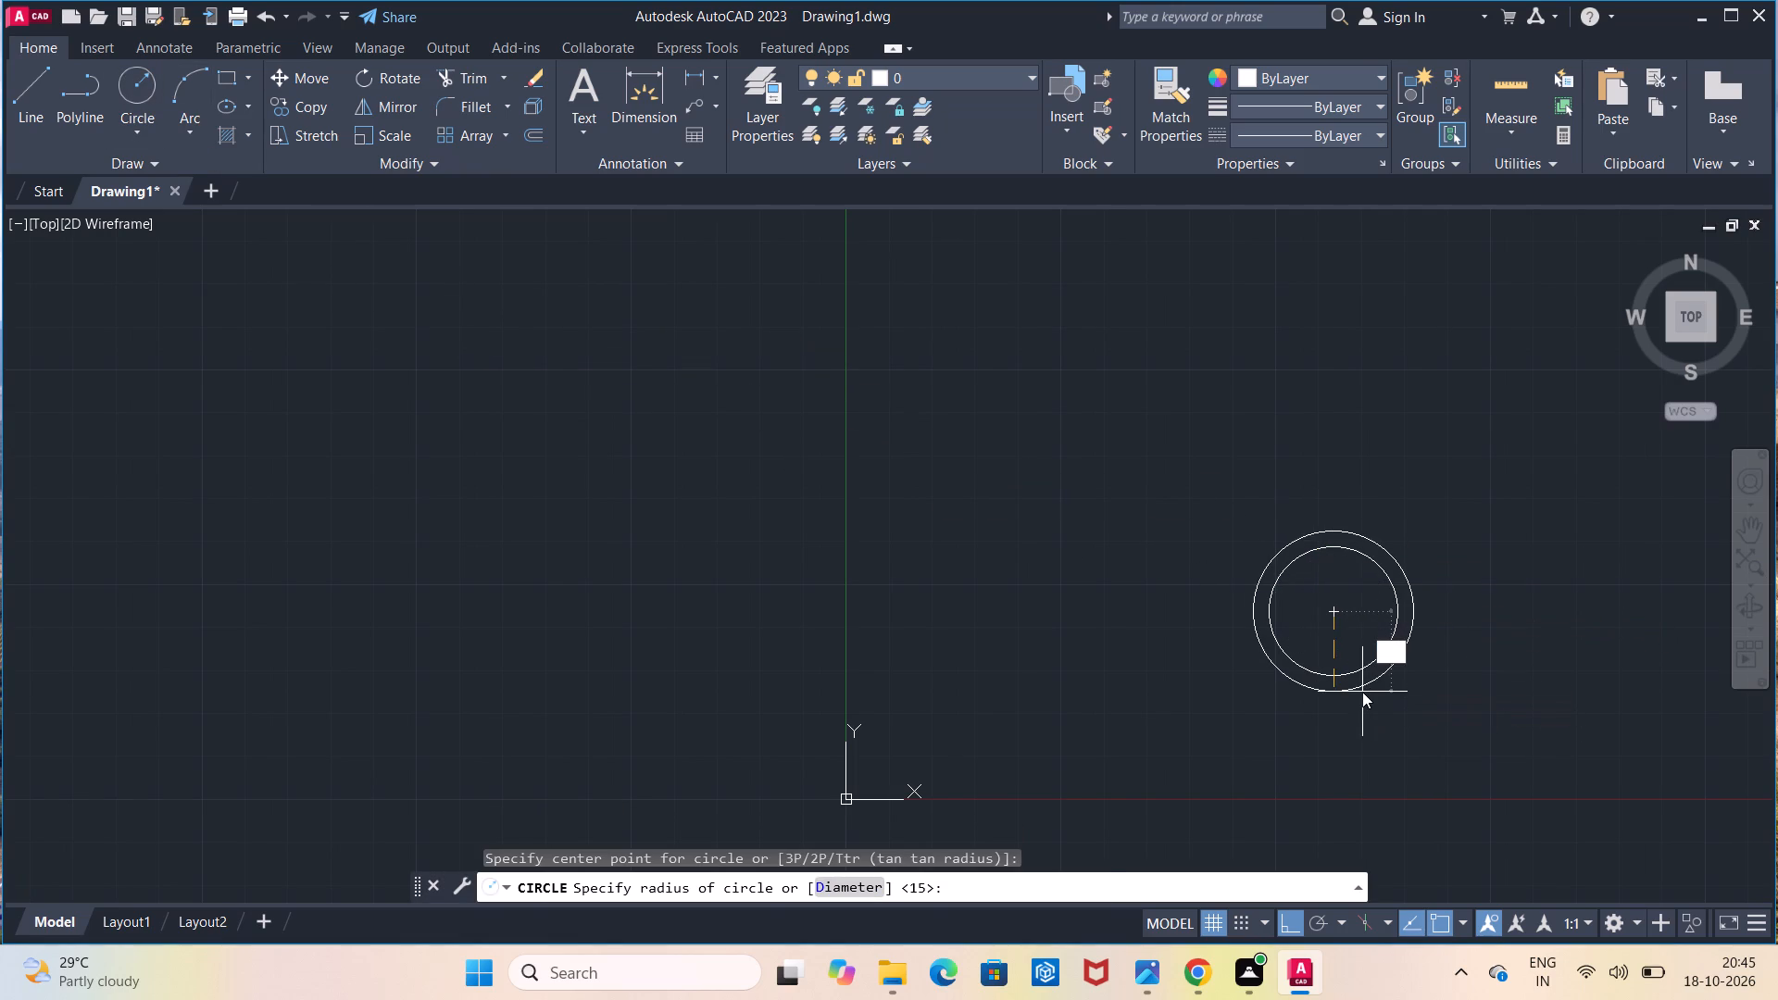
pyautogui.press('0')
pyautogui.press('Return')
# With Ortho mode off, draw a 90 mm angled line from the circles' common centre toward the large circle's upper-left side.
pyautogui.scroll(-1, 1362, 692)
pyautogui.moveTo(1362, 692); pyautogui.dragTo(1327, 612, button='middle')
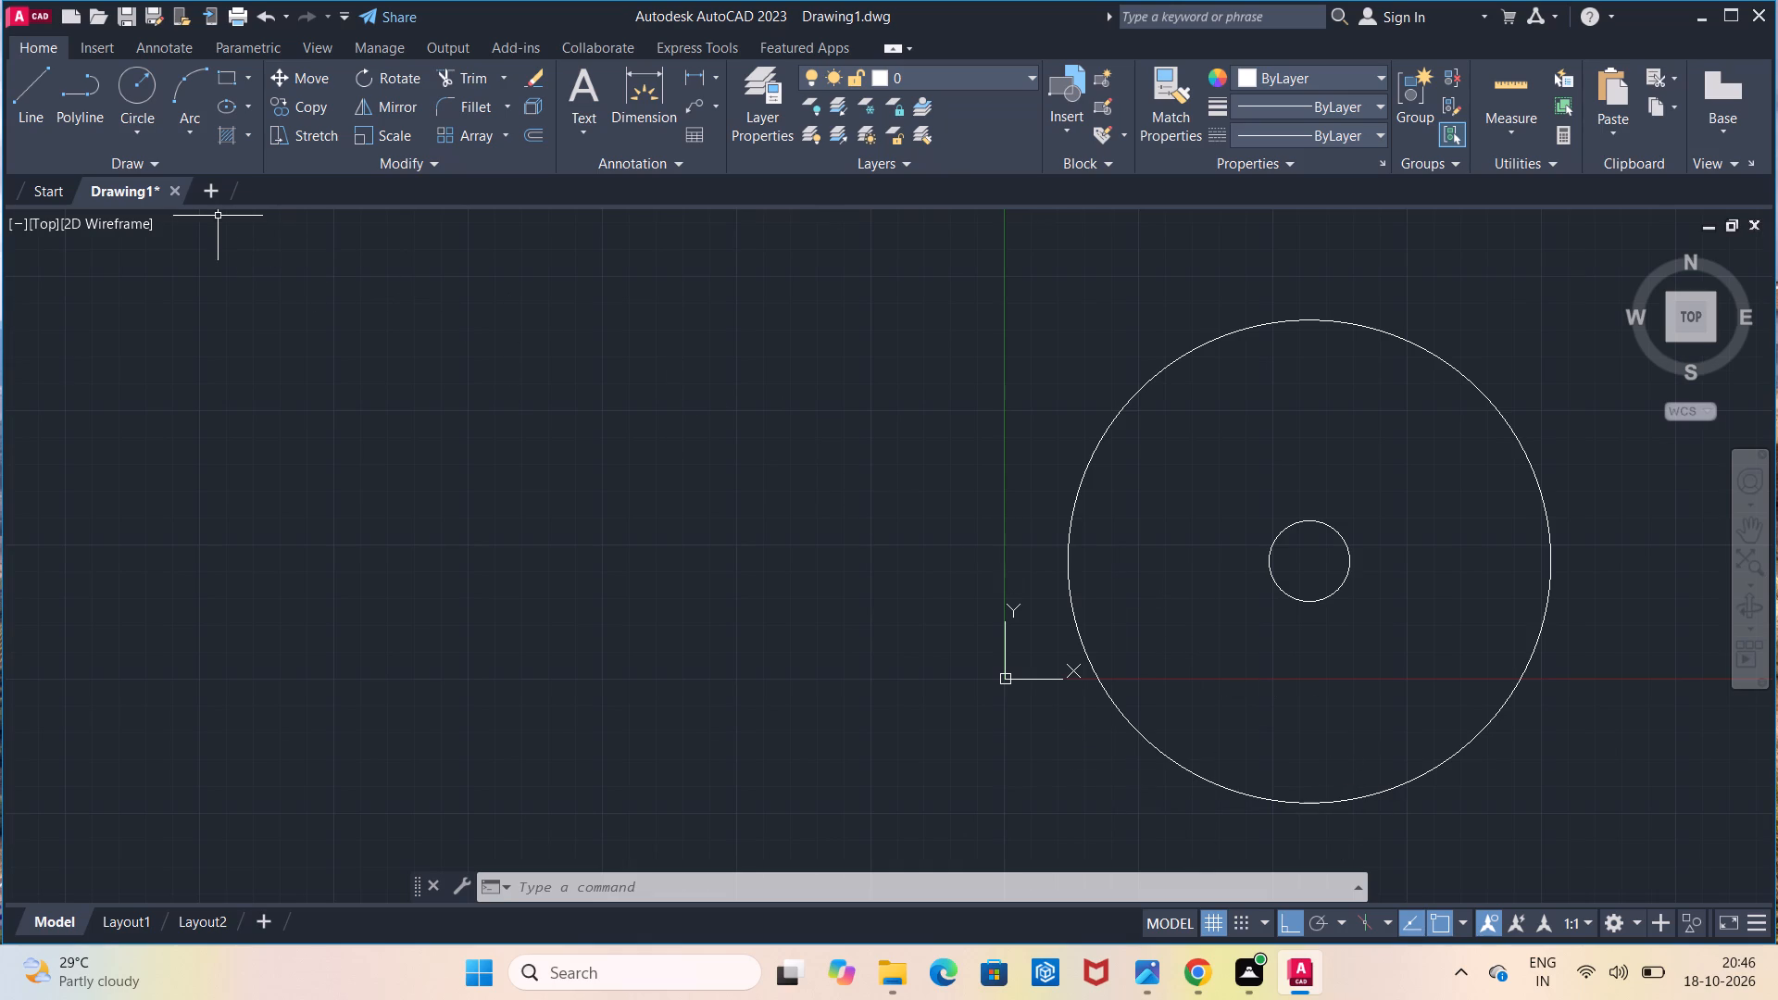
pyautogui.click(35, 113)
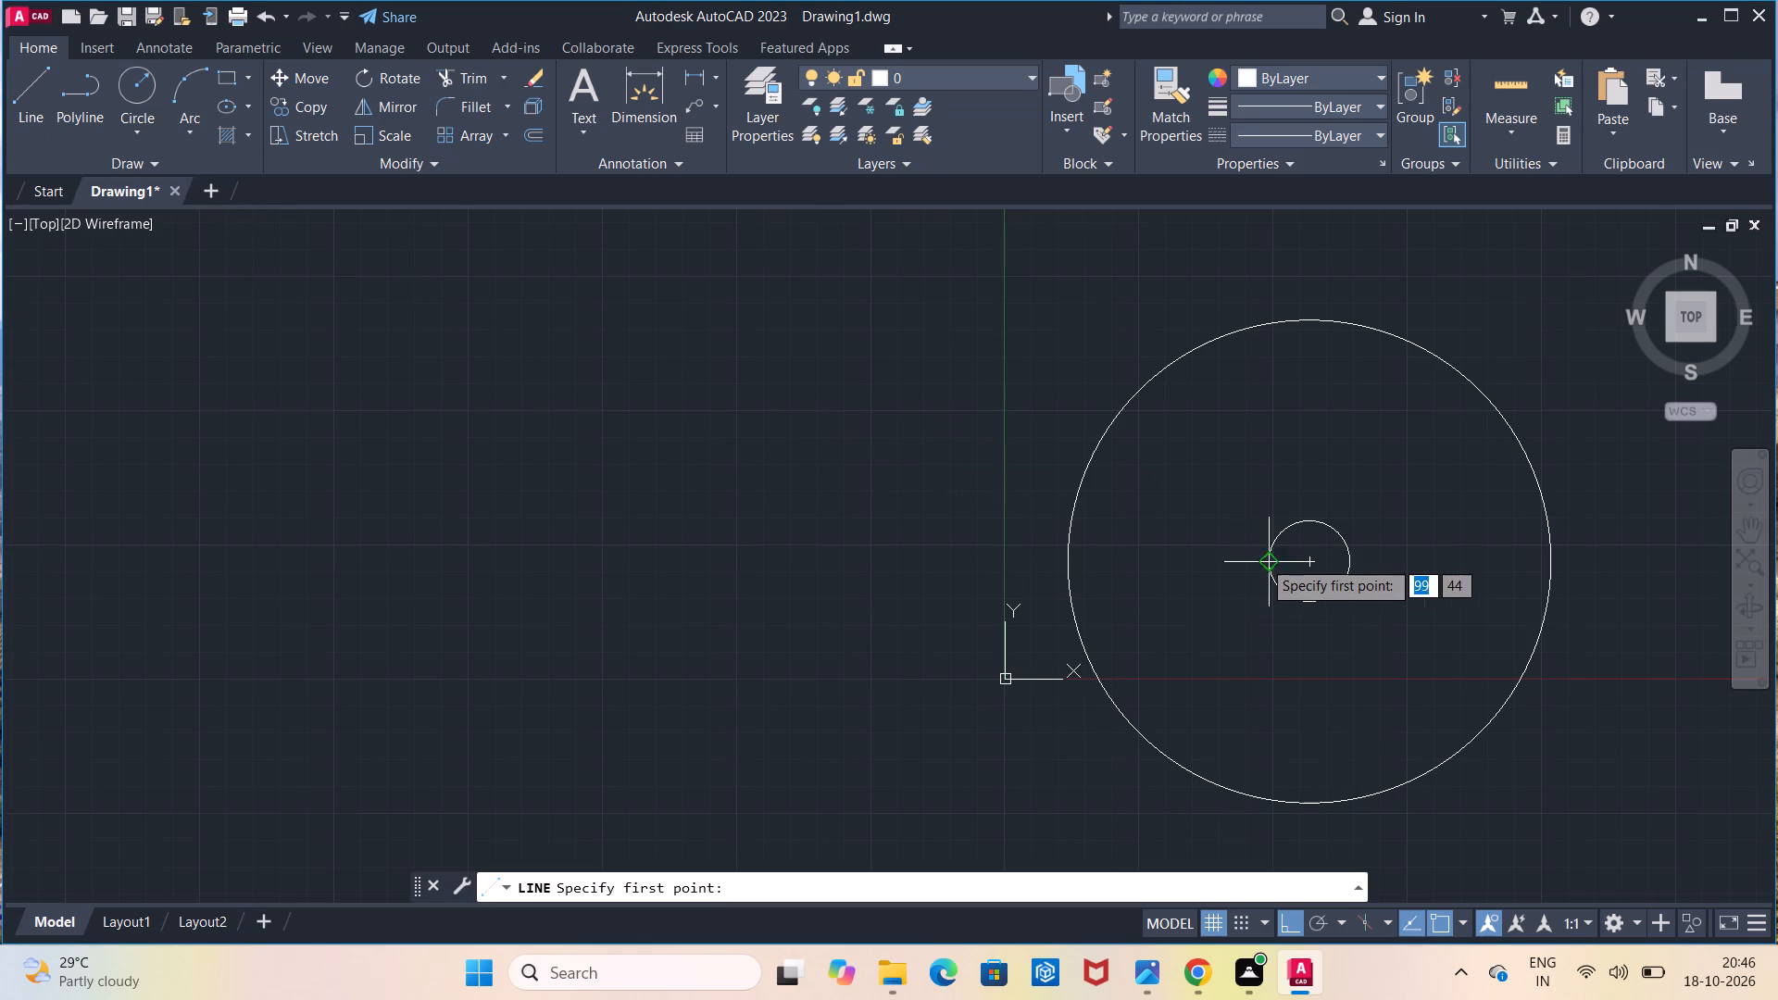
pyautogui.click(1306, 557)
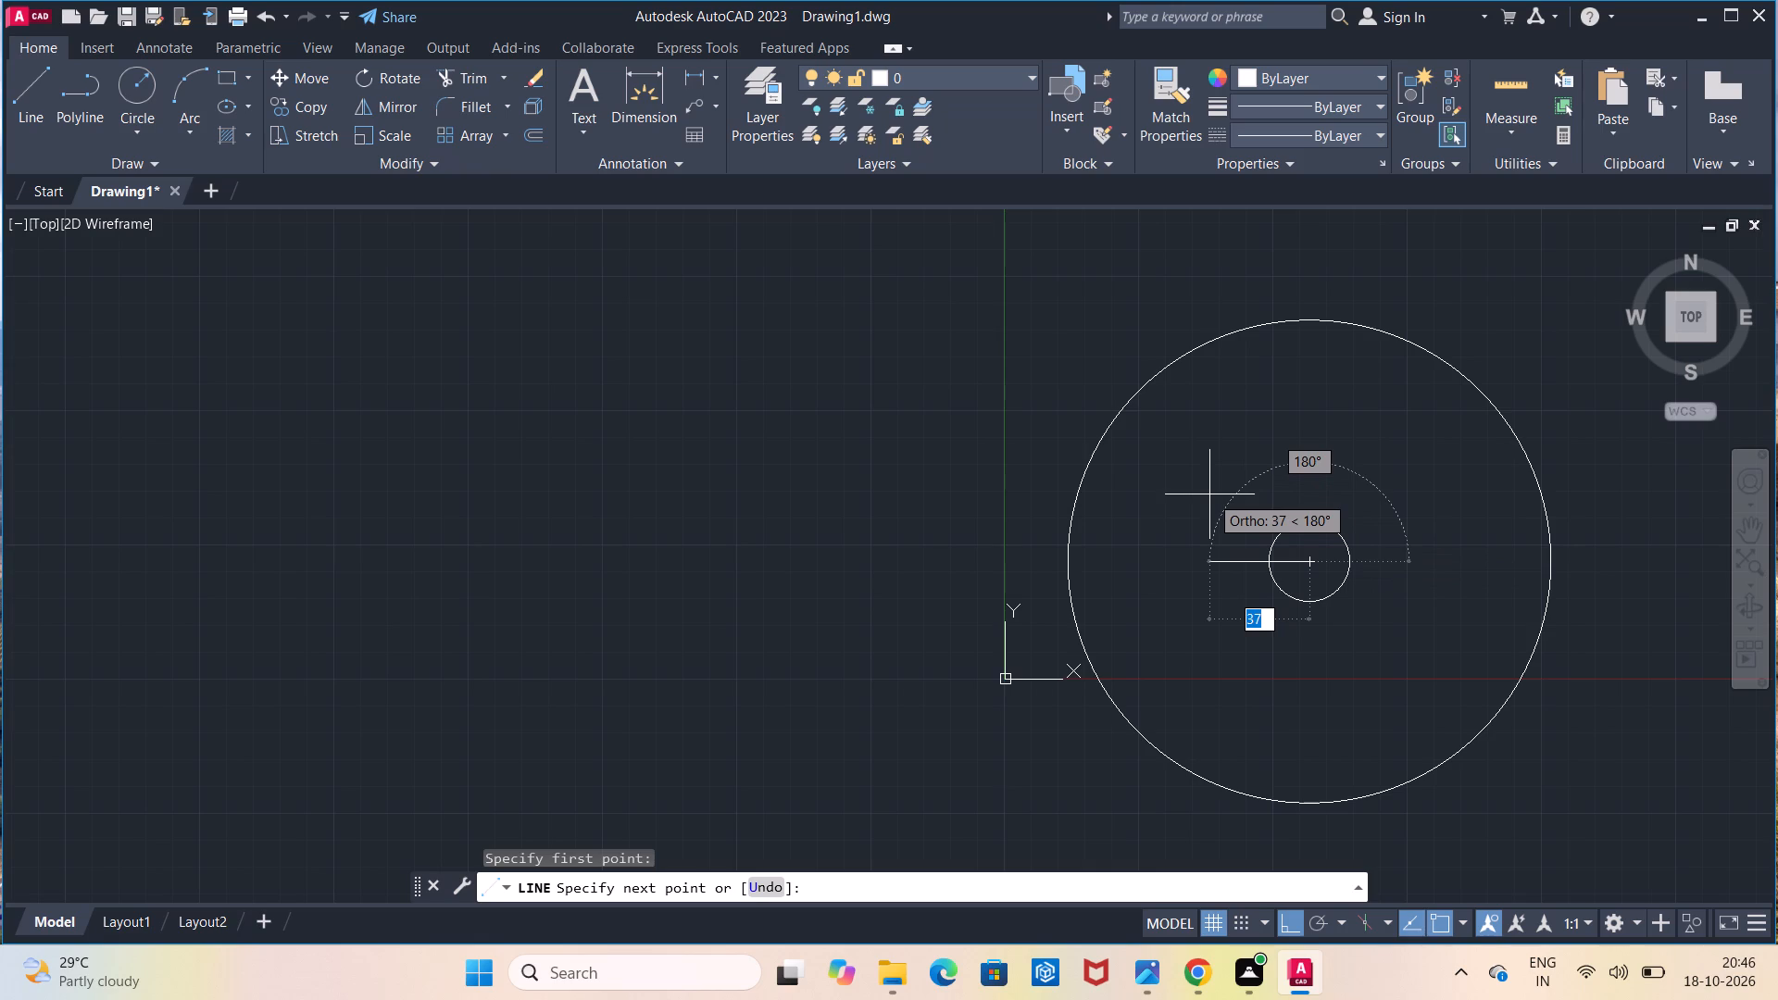
pyautogui.press('F8')
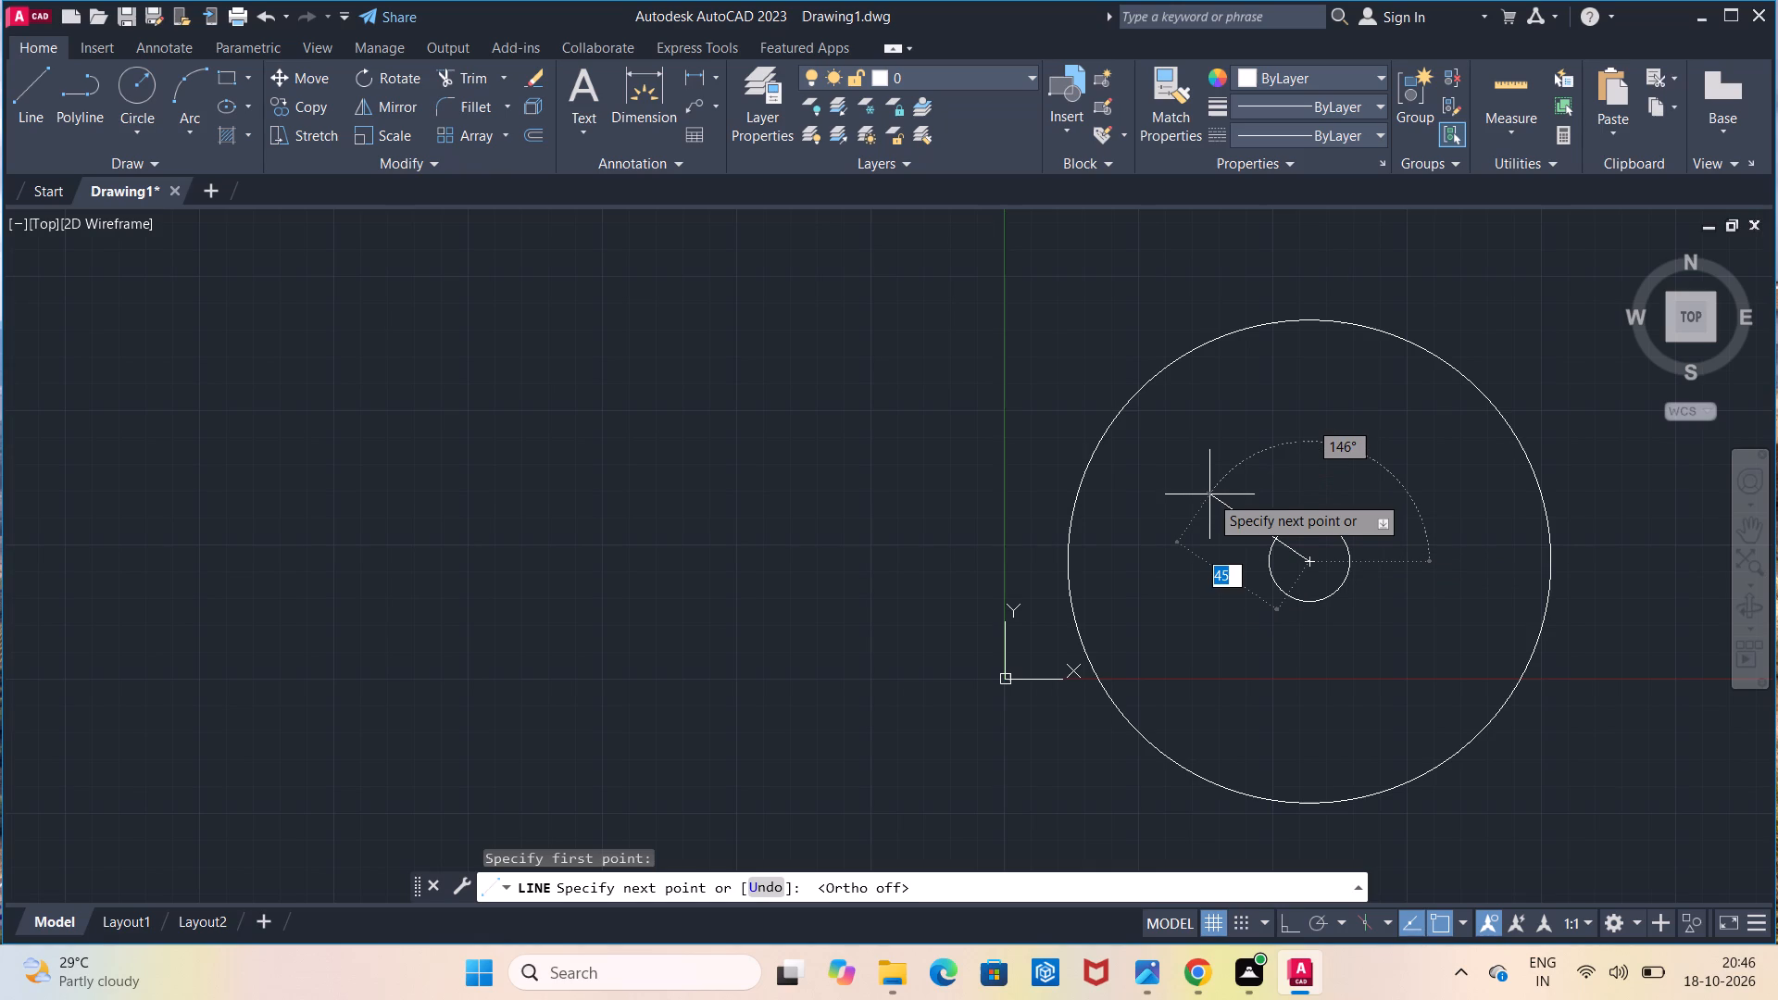
pyautogui.write('90')
pyautogui.press('Tab')
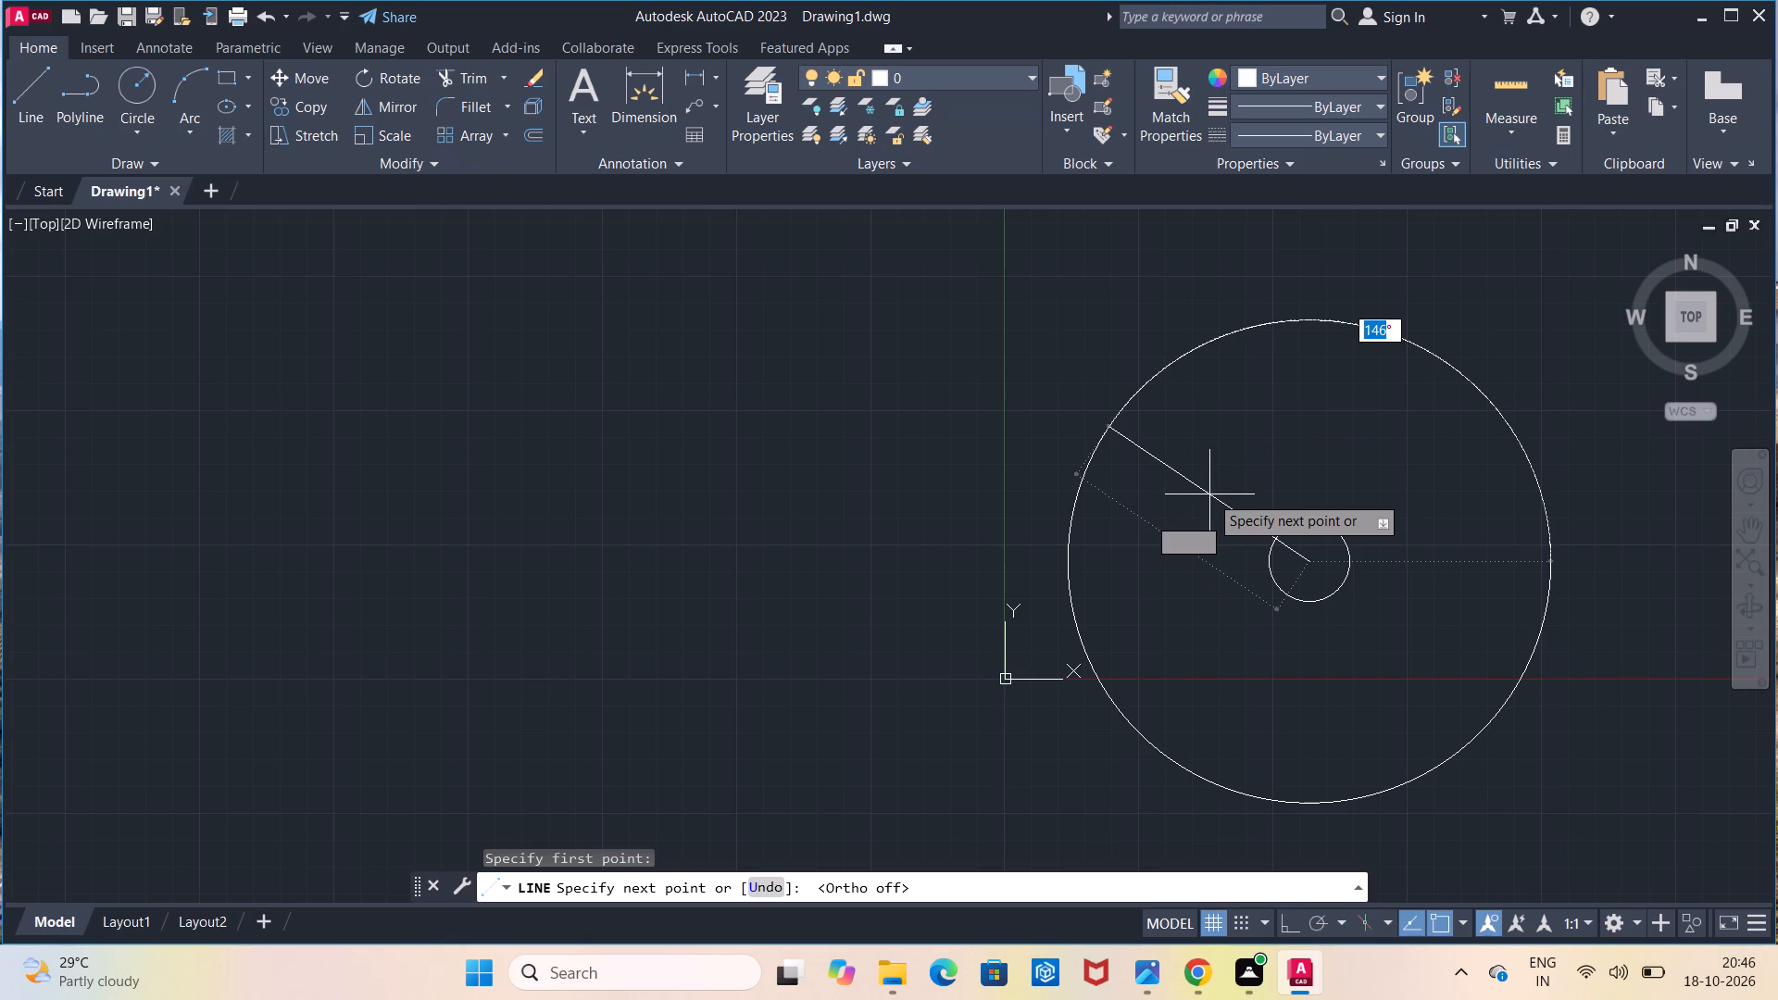
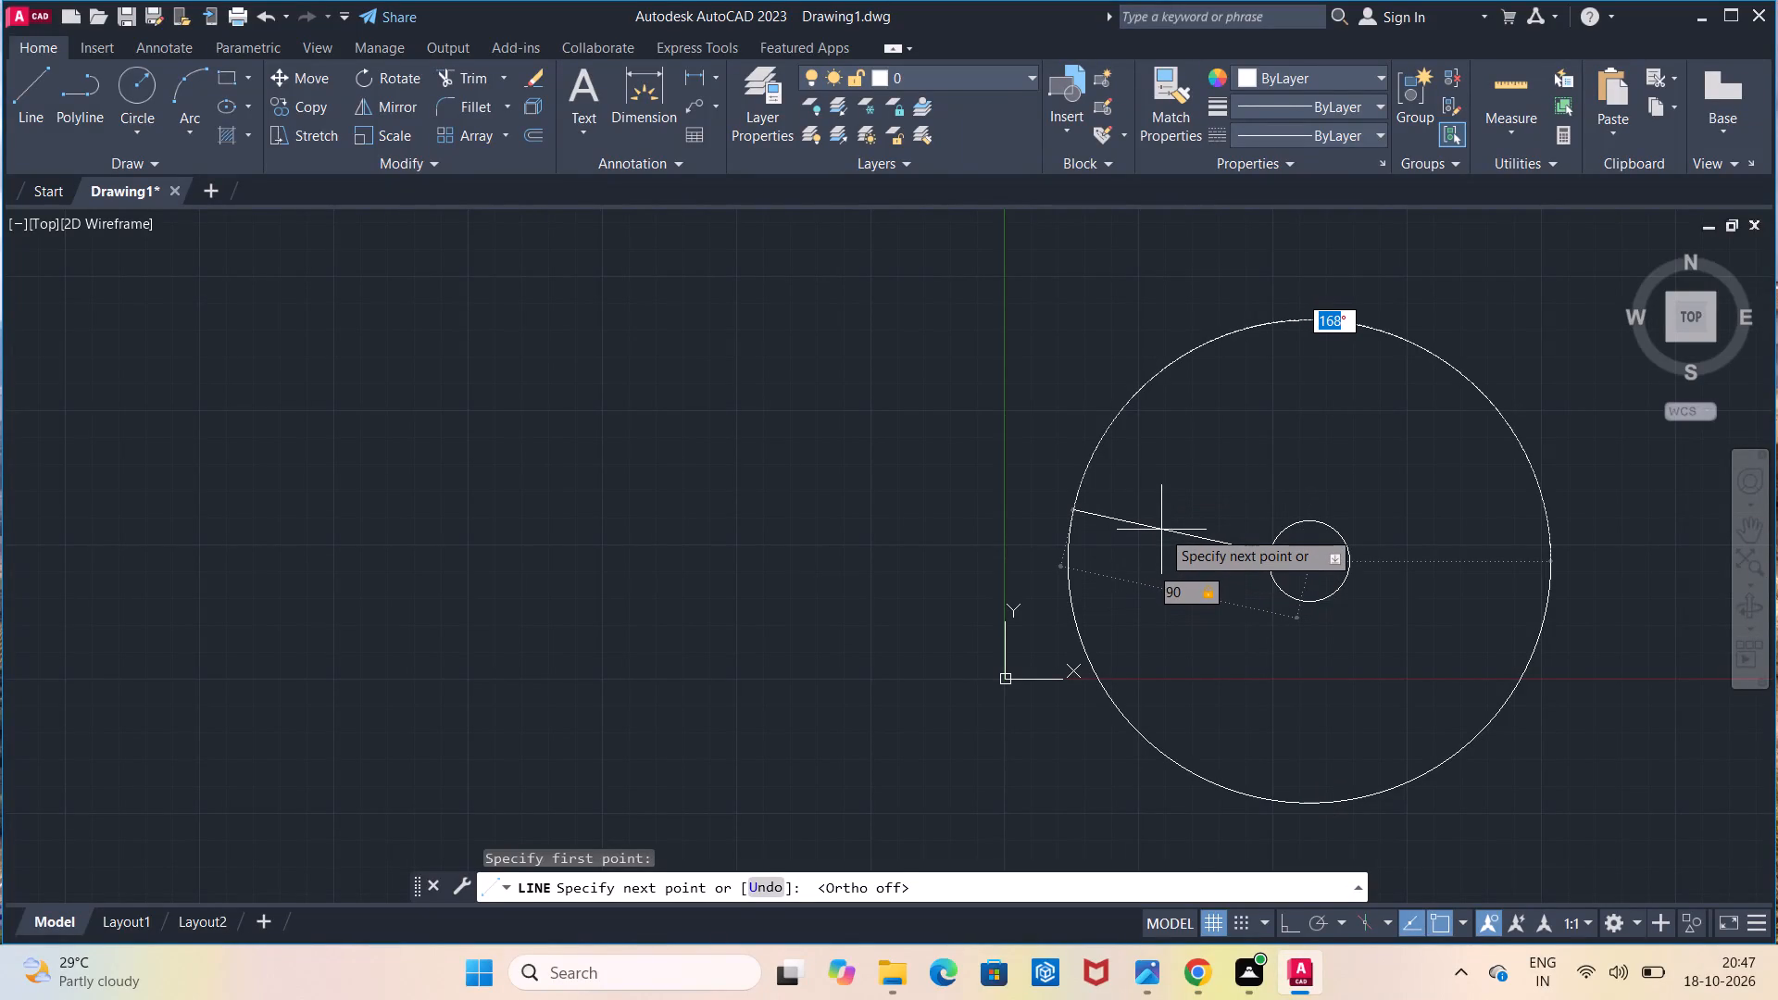
# Set the 90 mm line's angle to 135° and finish the line.
pyautogui.write('13')
pyautogui.press('5')
pyautogui.press('Return')
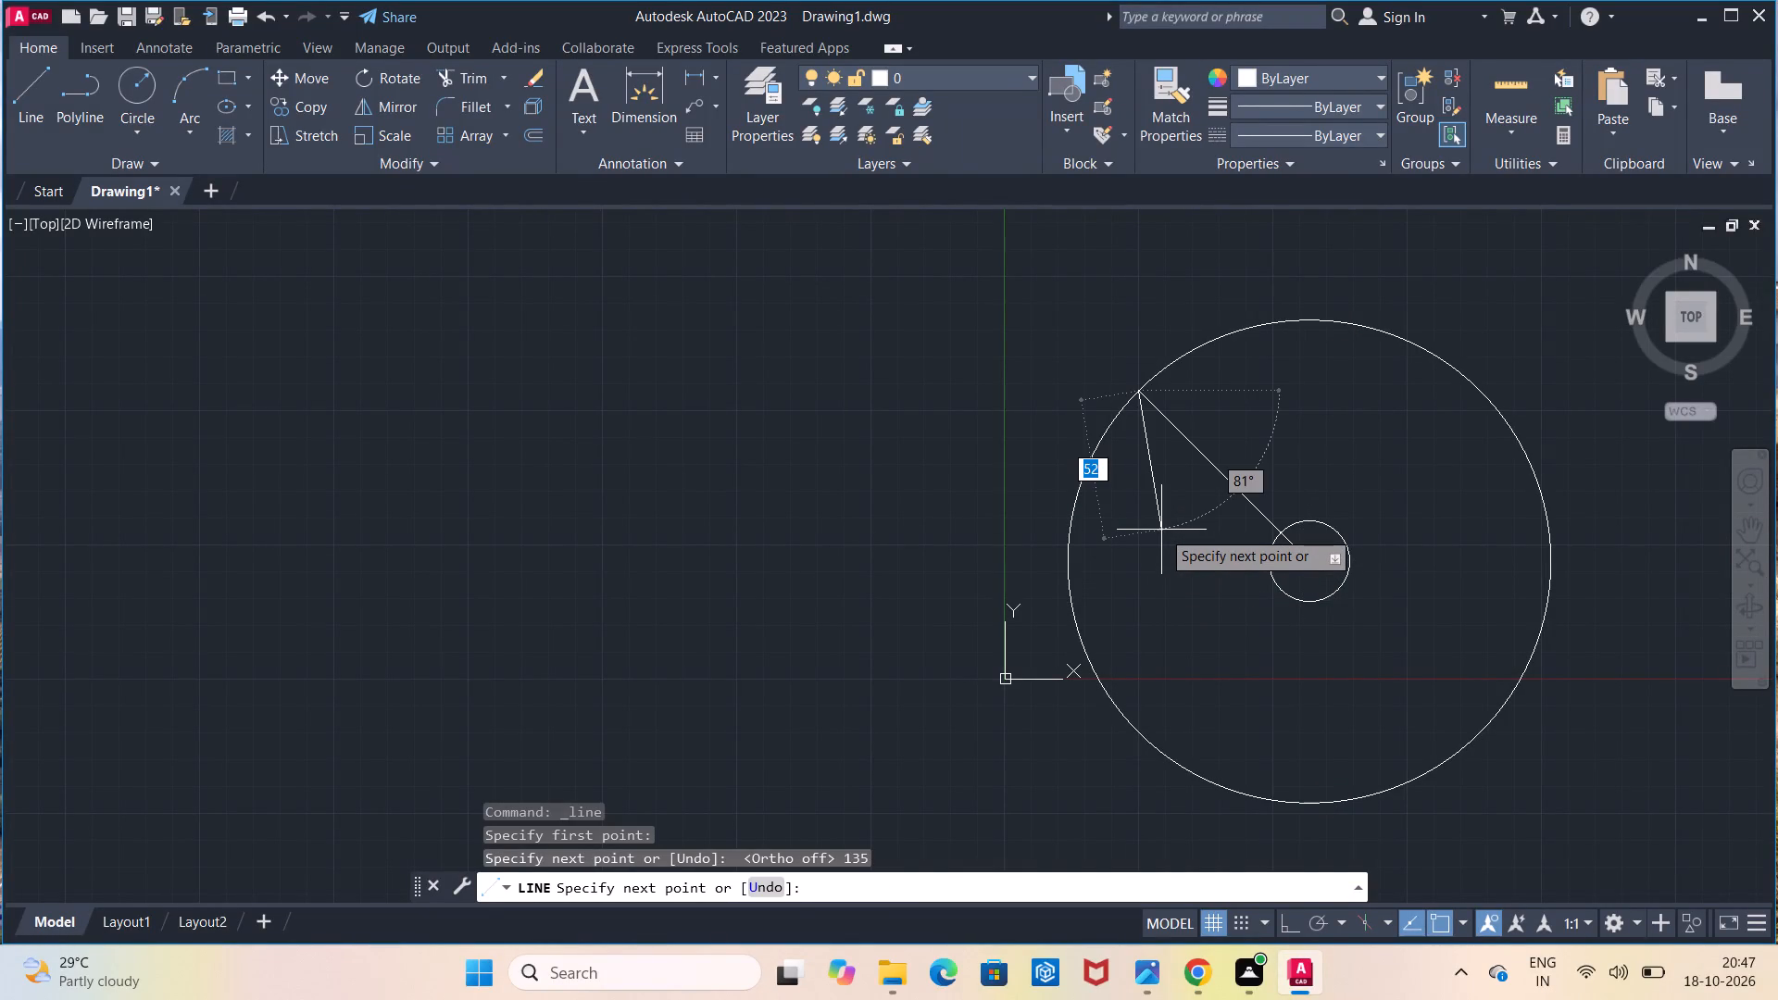
pyautogui.press('Escape')
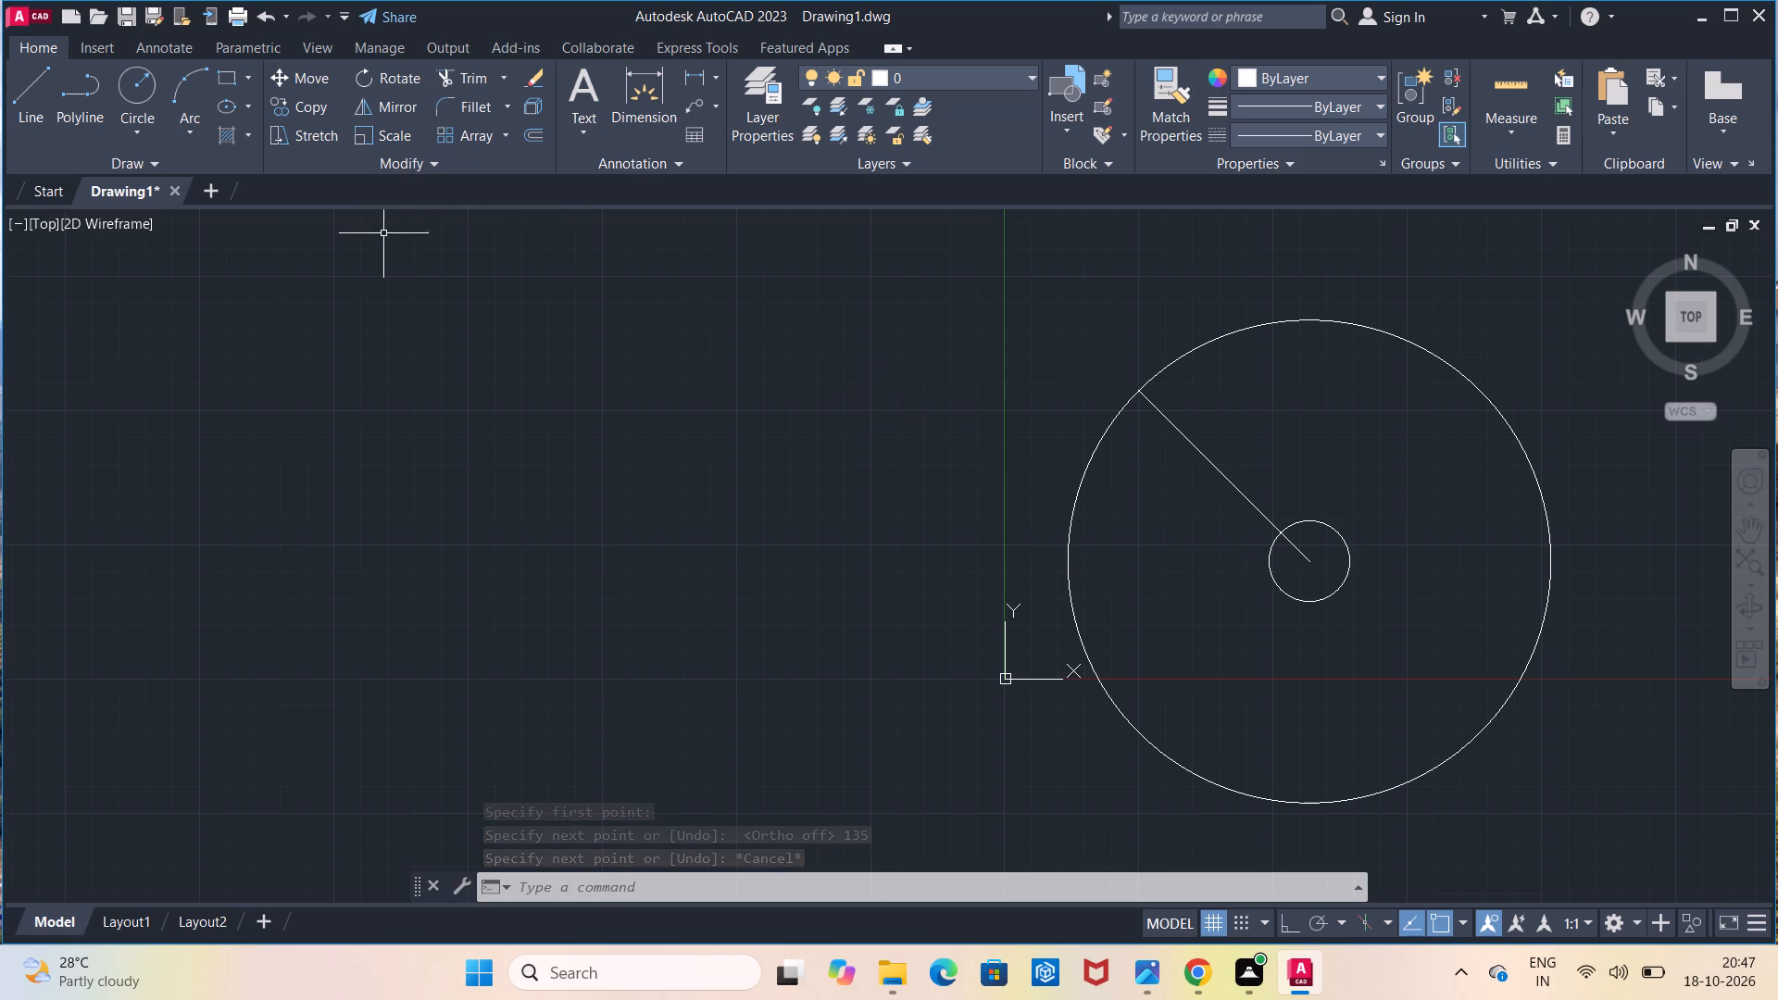
# Draw a circle of radius 15 mm centred where the angled line meets the 90 mm radius circle.
pyautogui.click(126, 78)
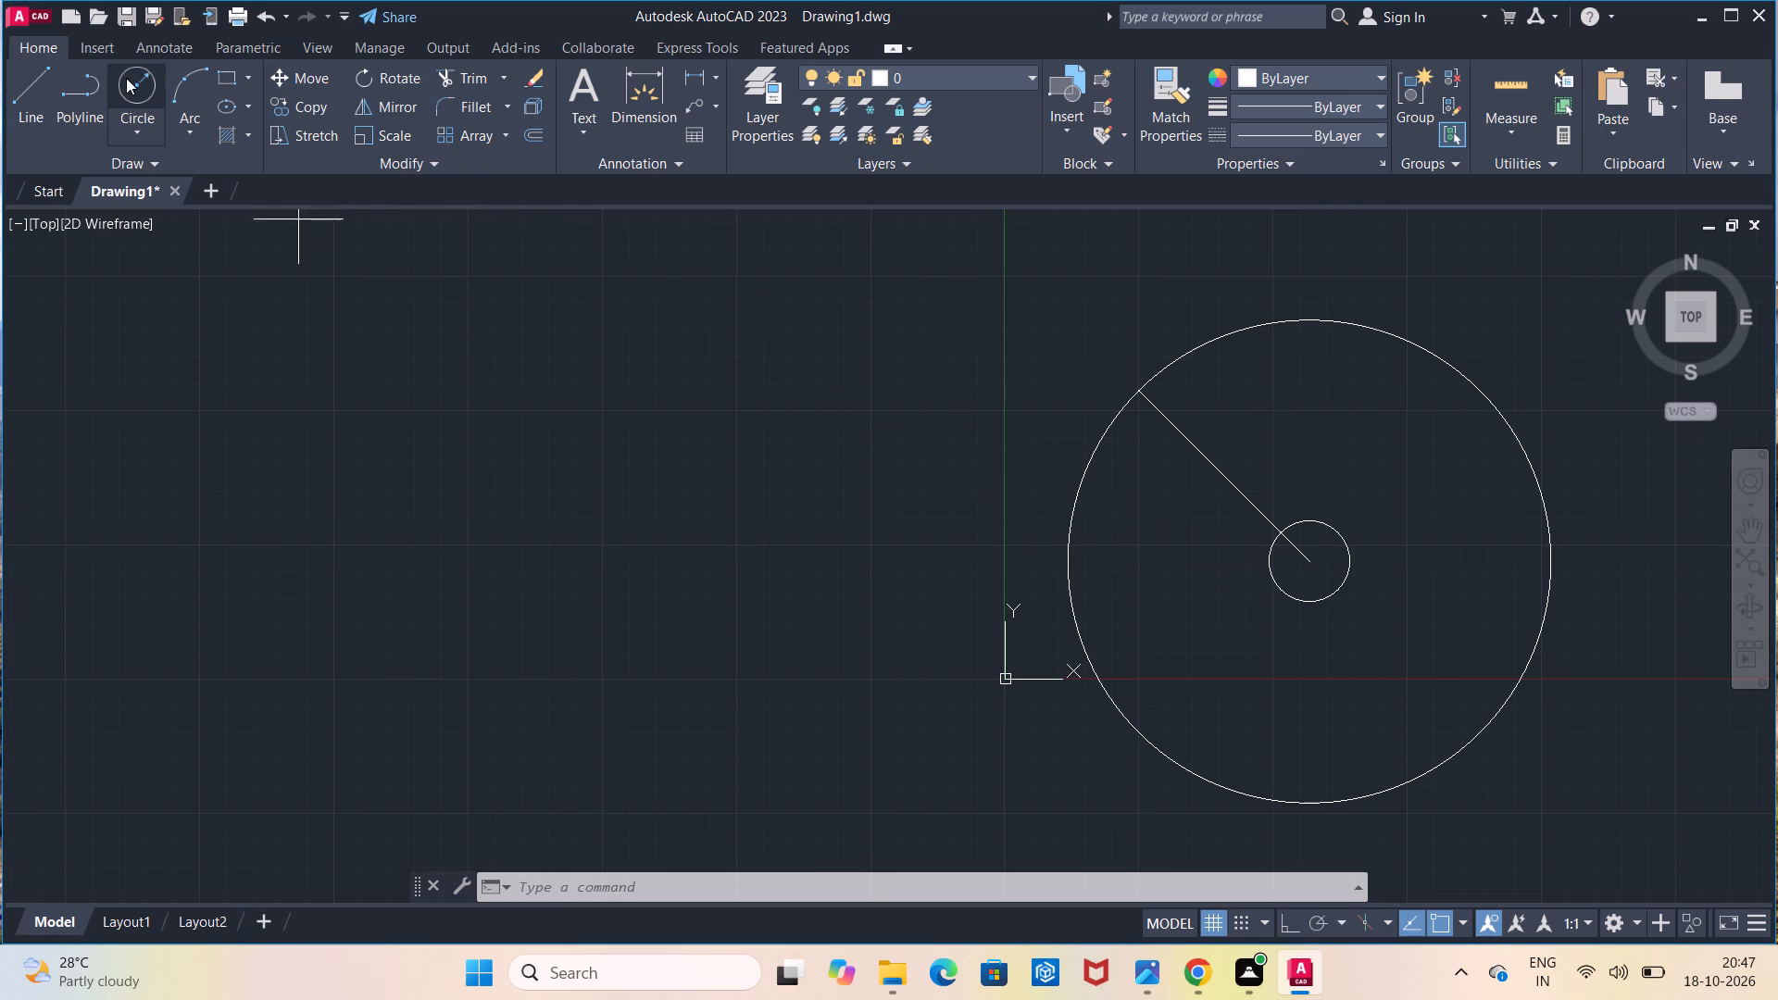
pyautogui.click(1141, 397)
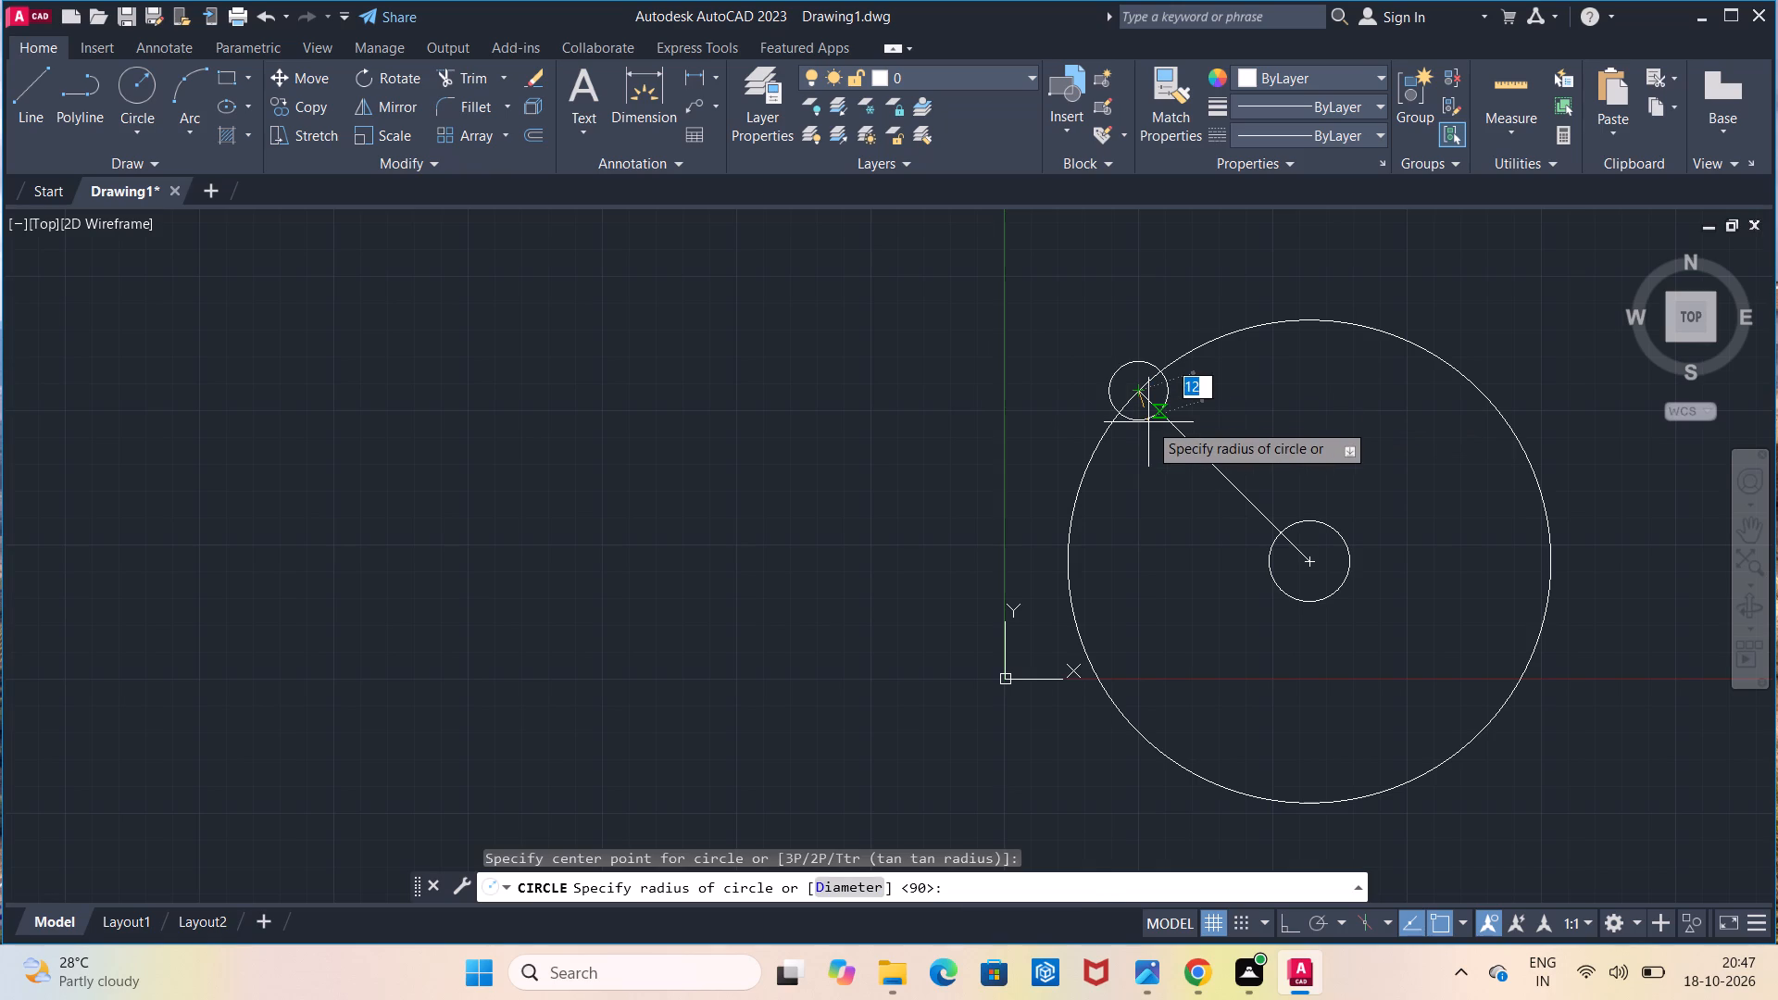
pyautogui.press('1')
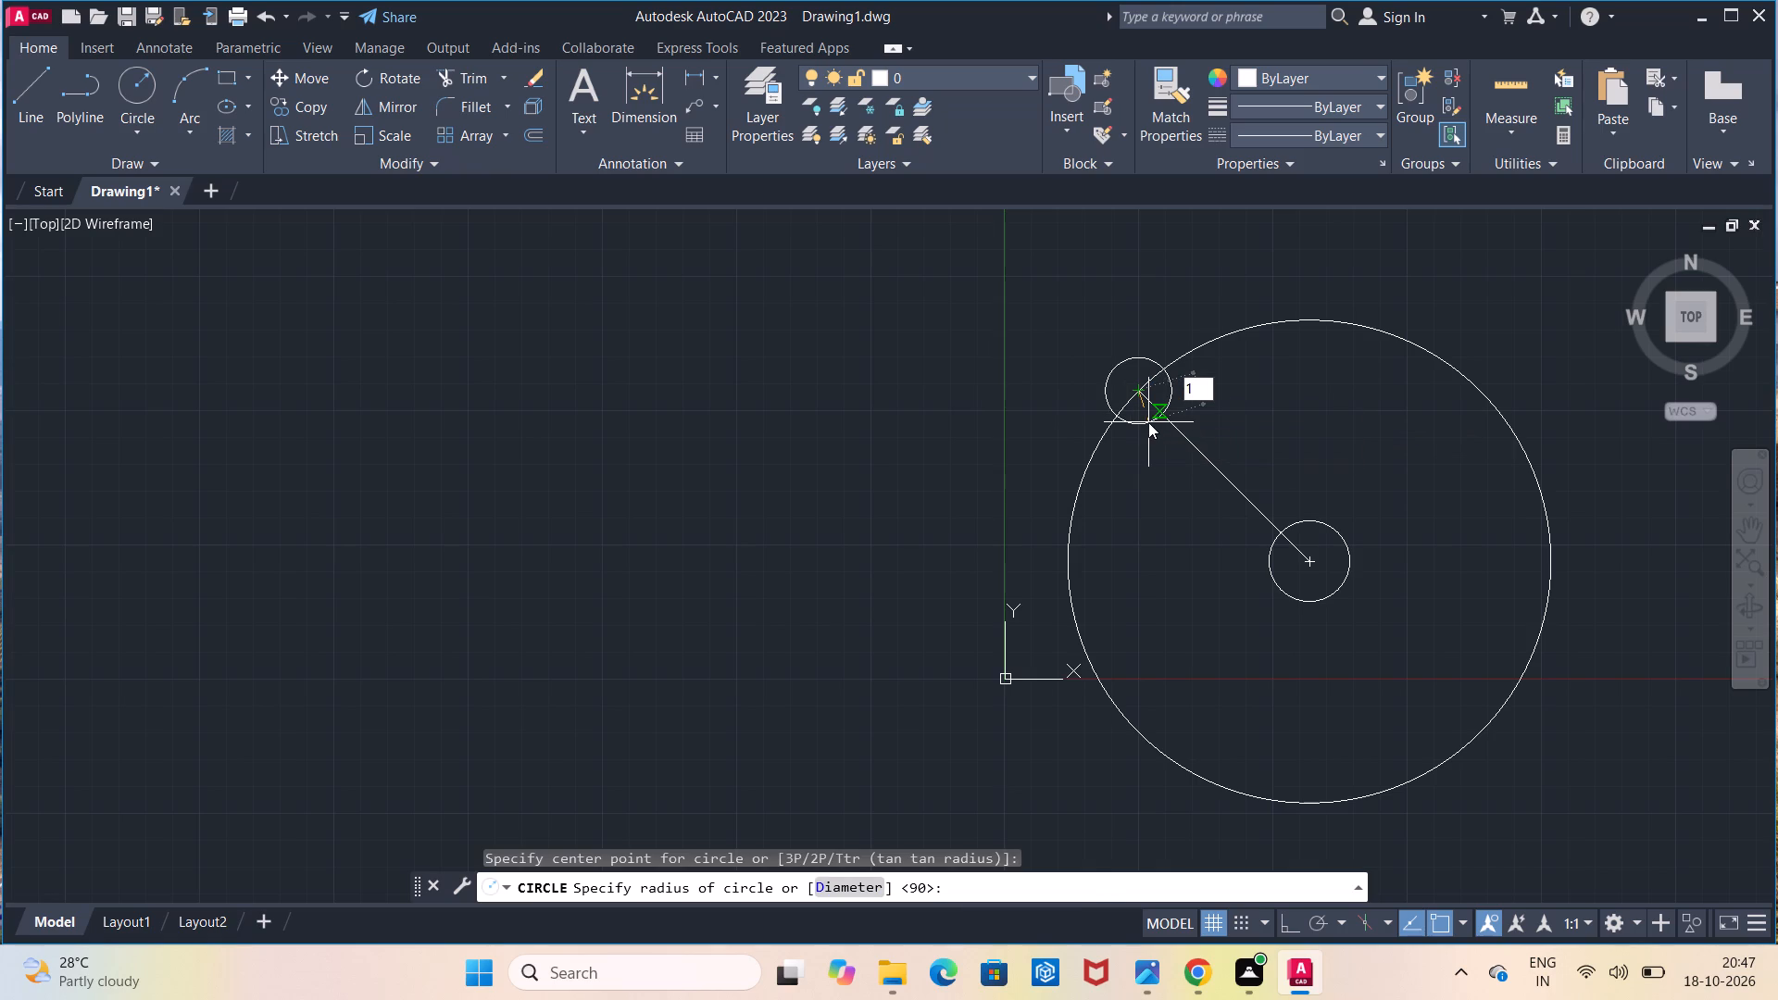
pyautogui.press('5')
pyautogui.press('Return')
pyautogui.press('Escape')
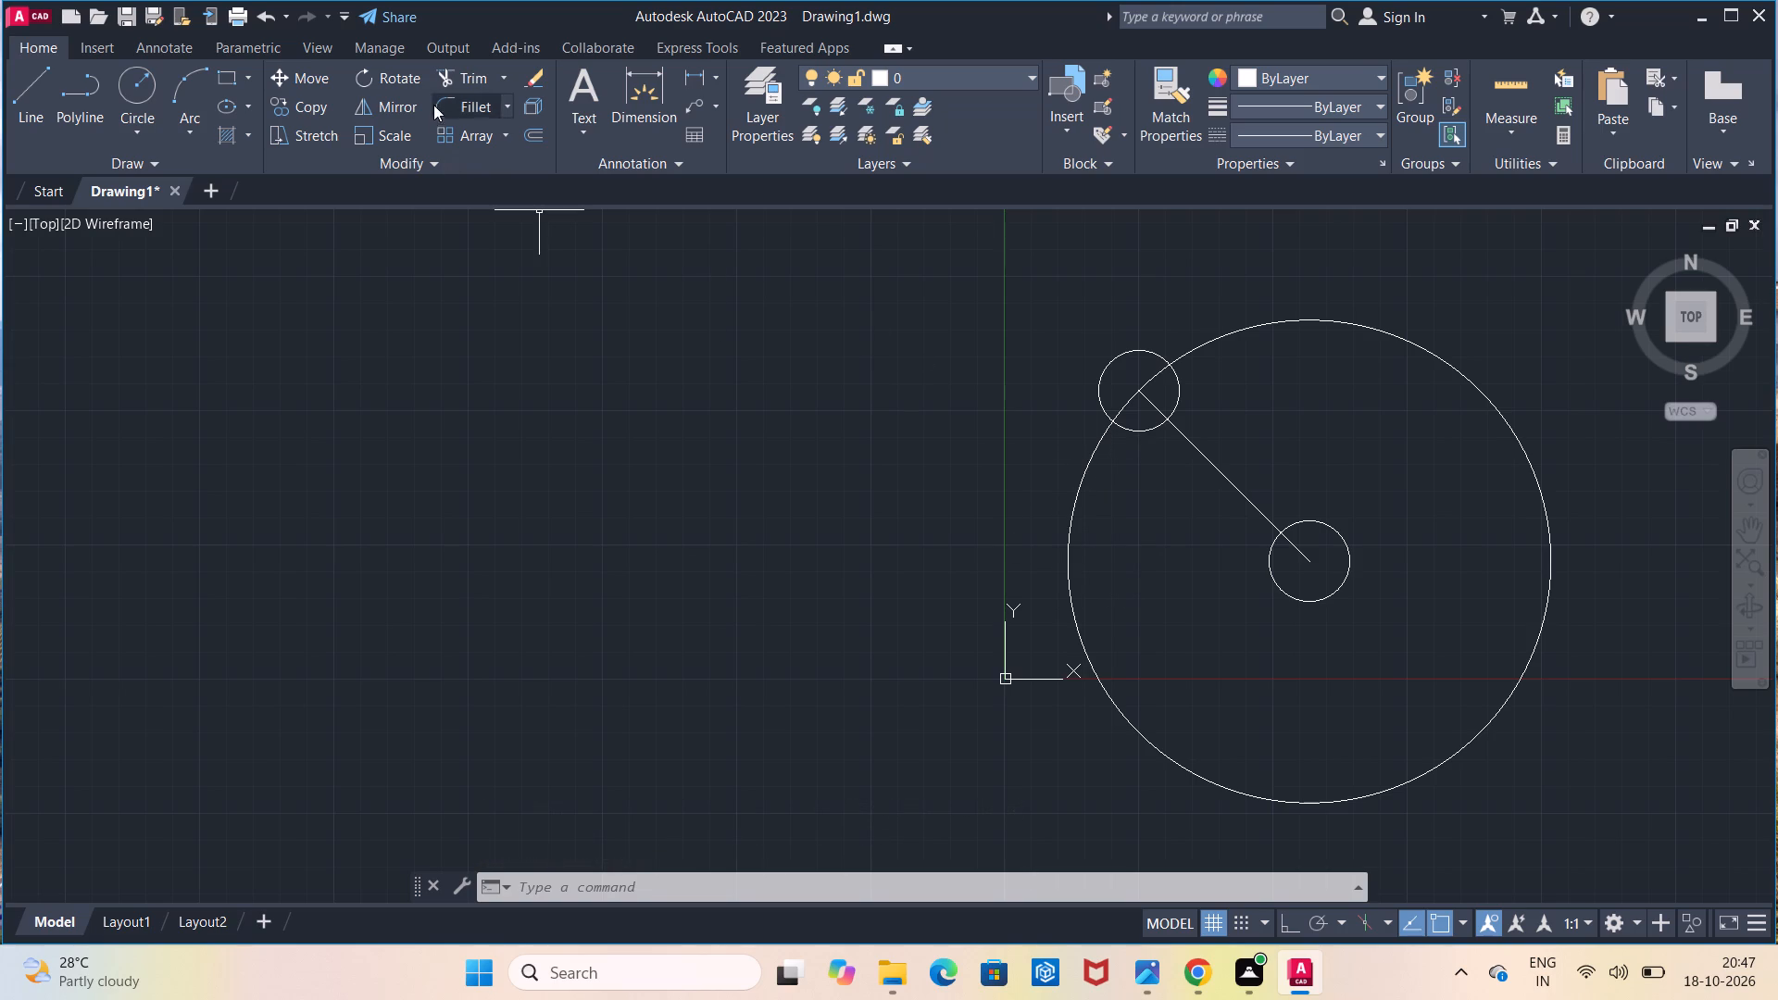
# Erase the angled line between the boss centre and the upper-left circle.
pyautogui.click(528, 79)
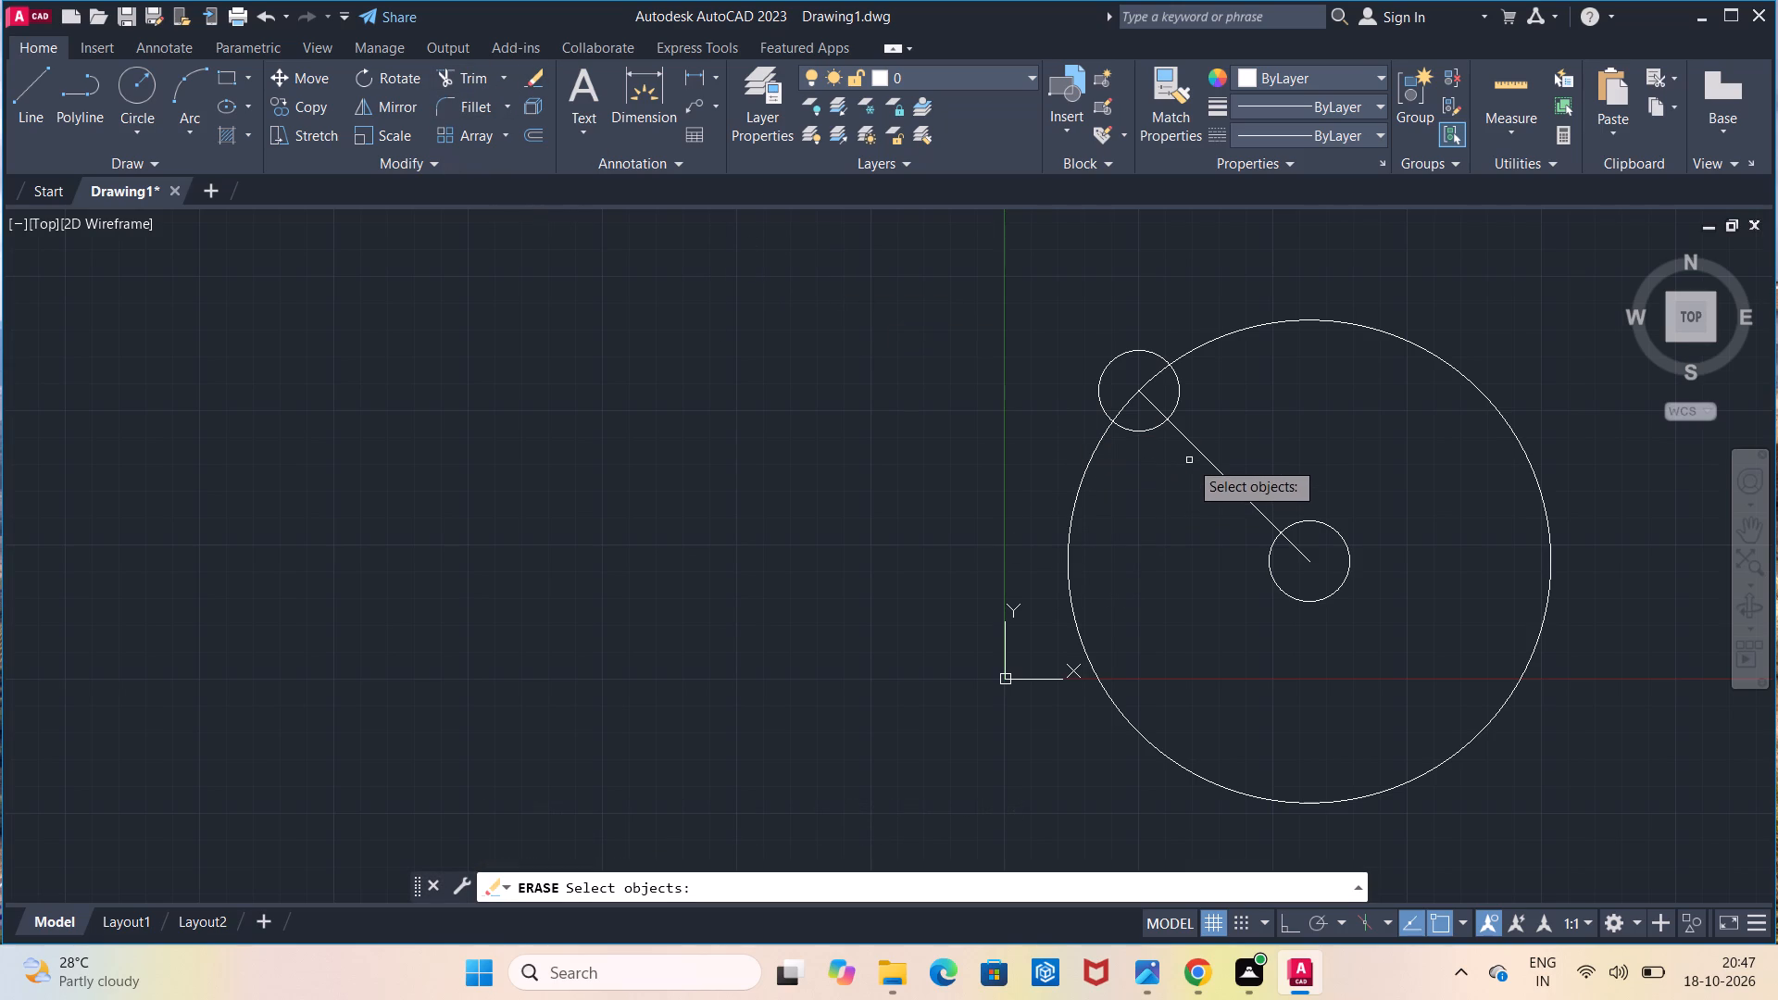
pyautogui.click(1198, 454)
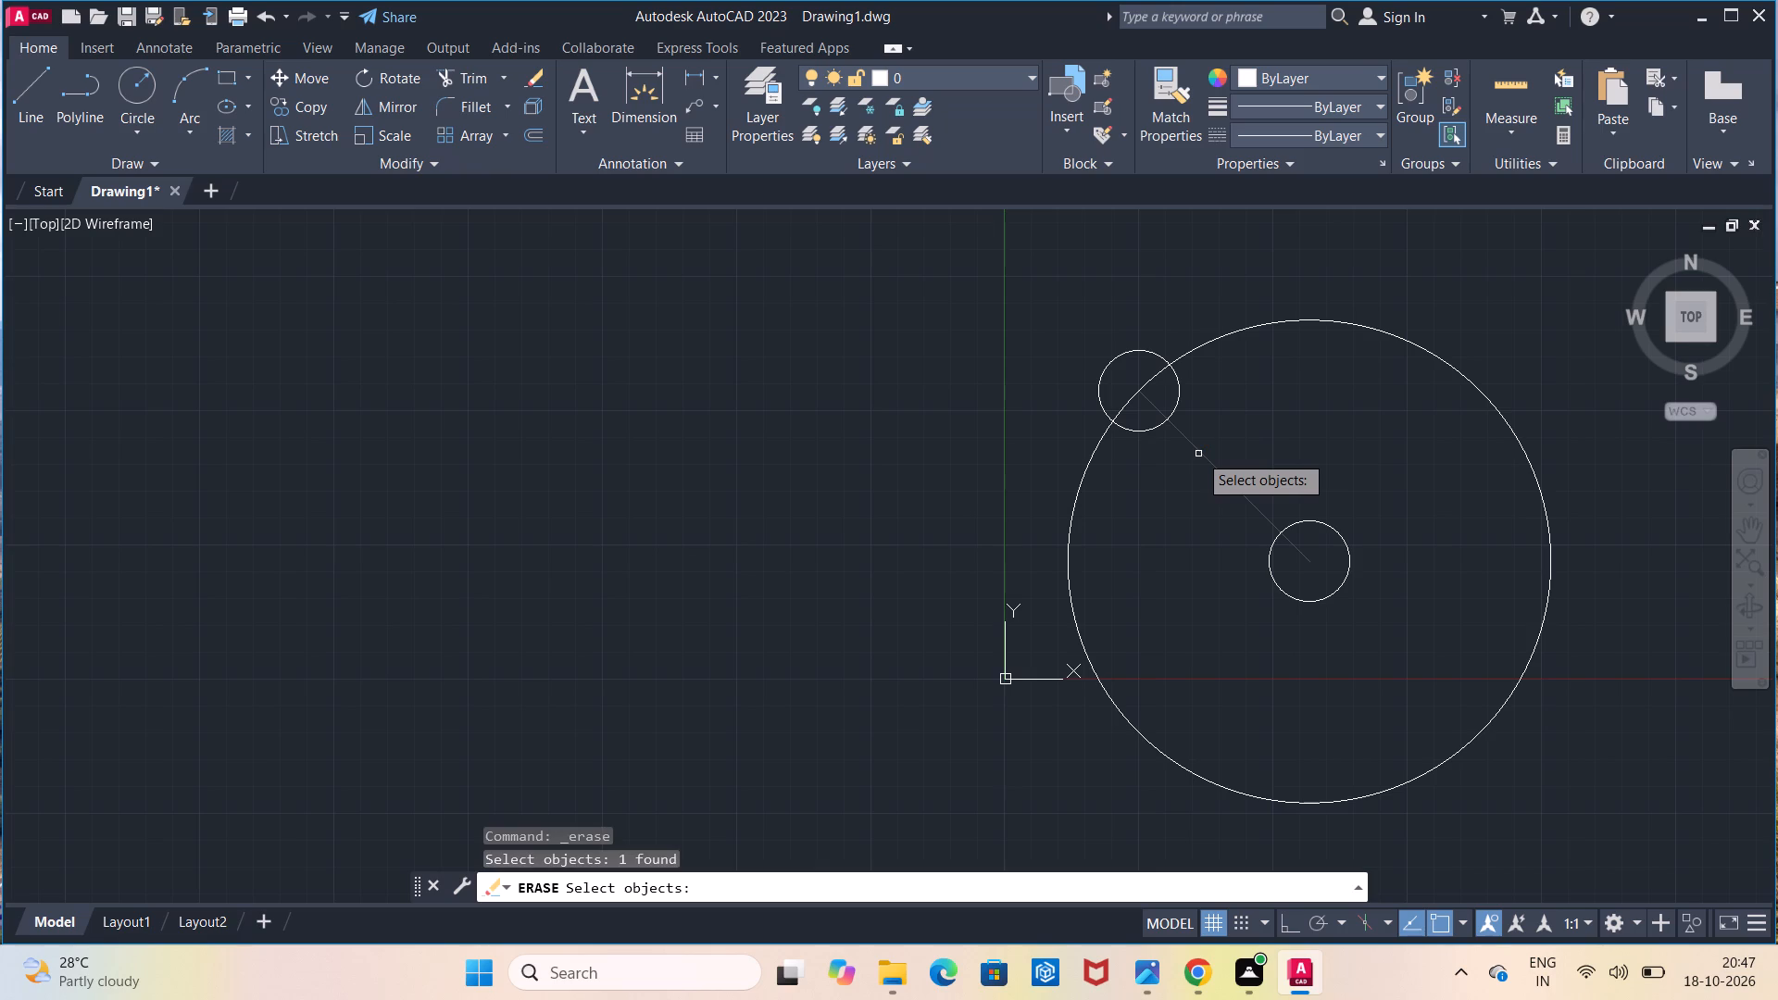
pyautogui.press('Return')
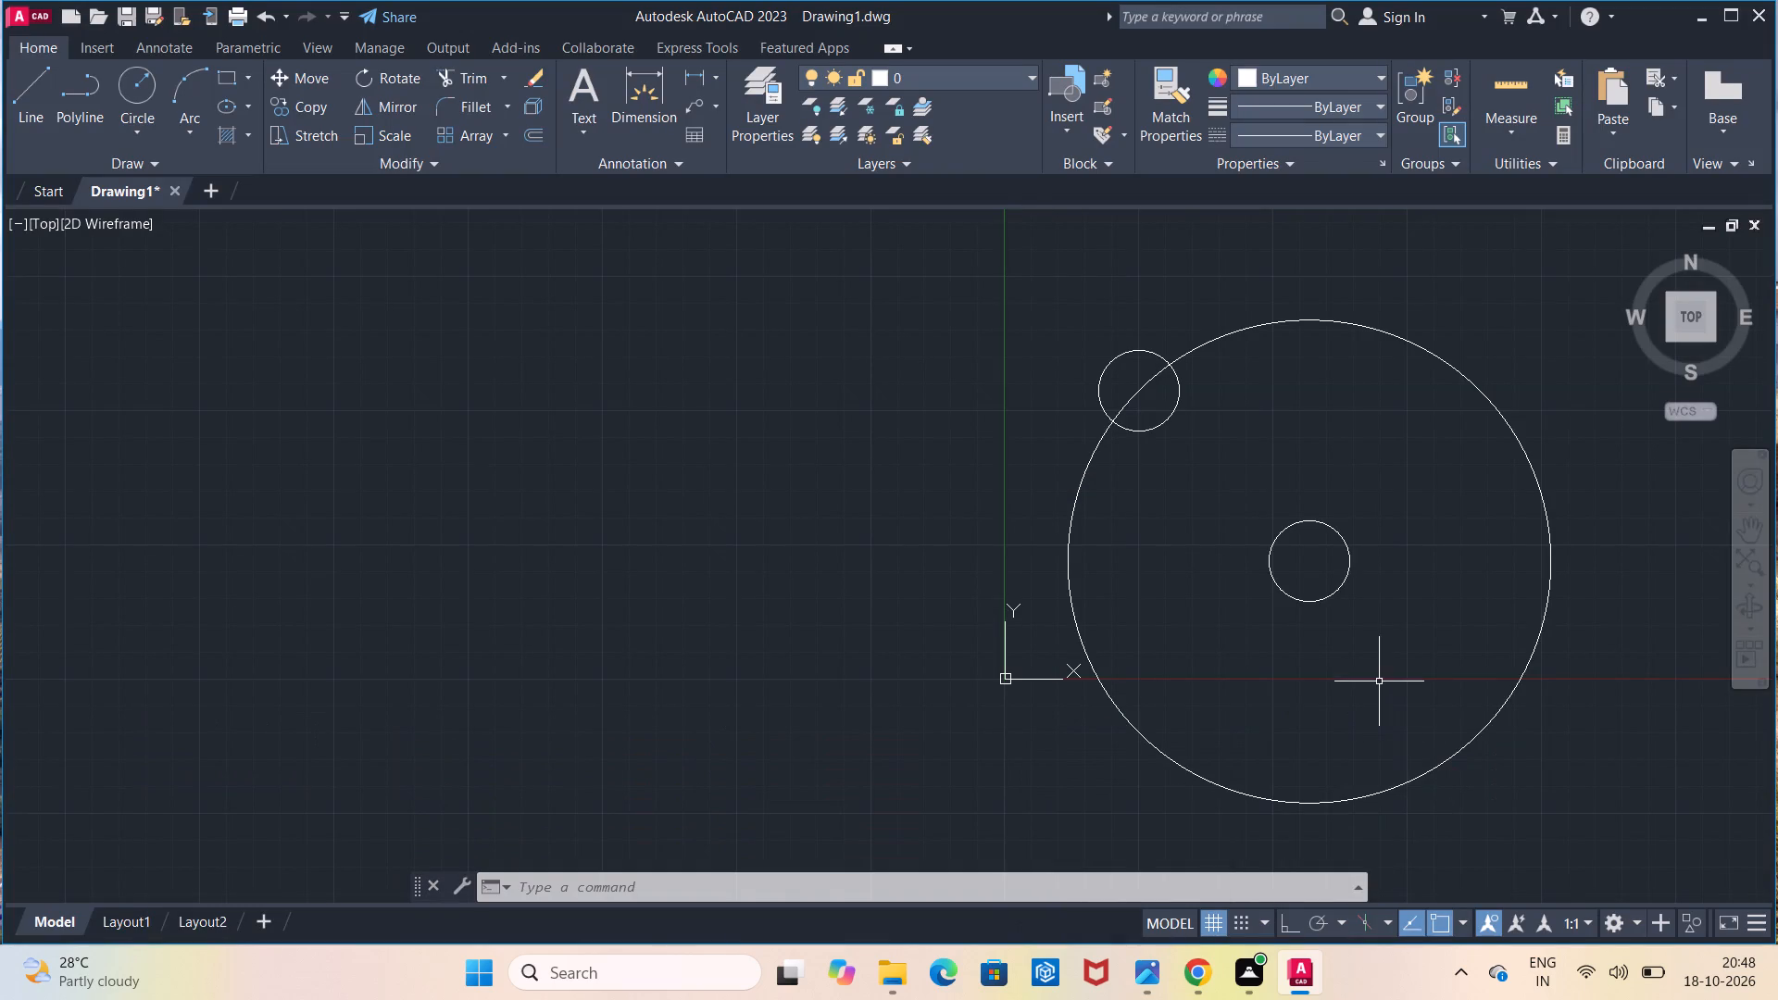
# Draw a circle of diameter 14 mm concentric with the 15 mm radius boss circle.
pyautogui.scroll(1, 1367, 670)
pyautogui.scroll(-1, 1367, 670)
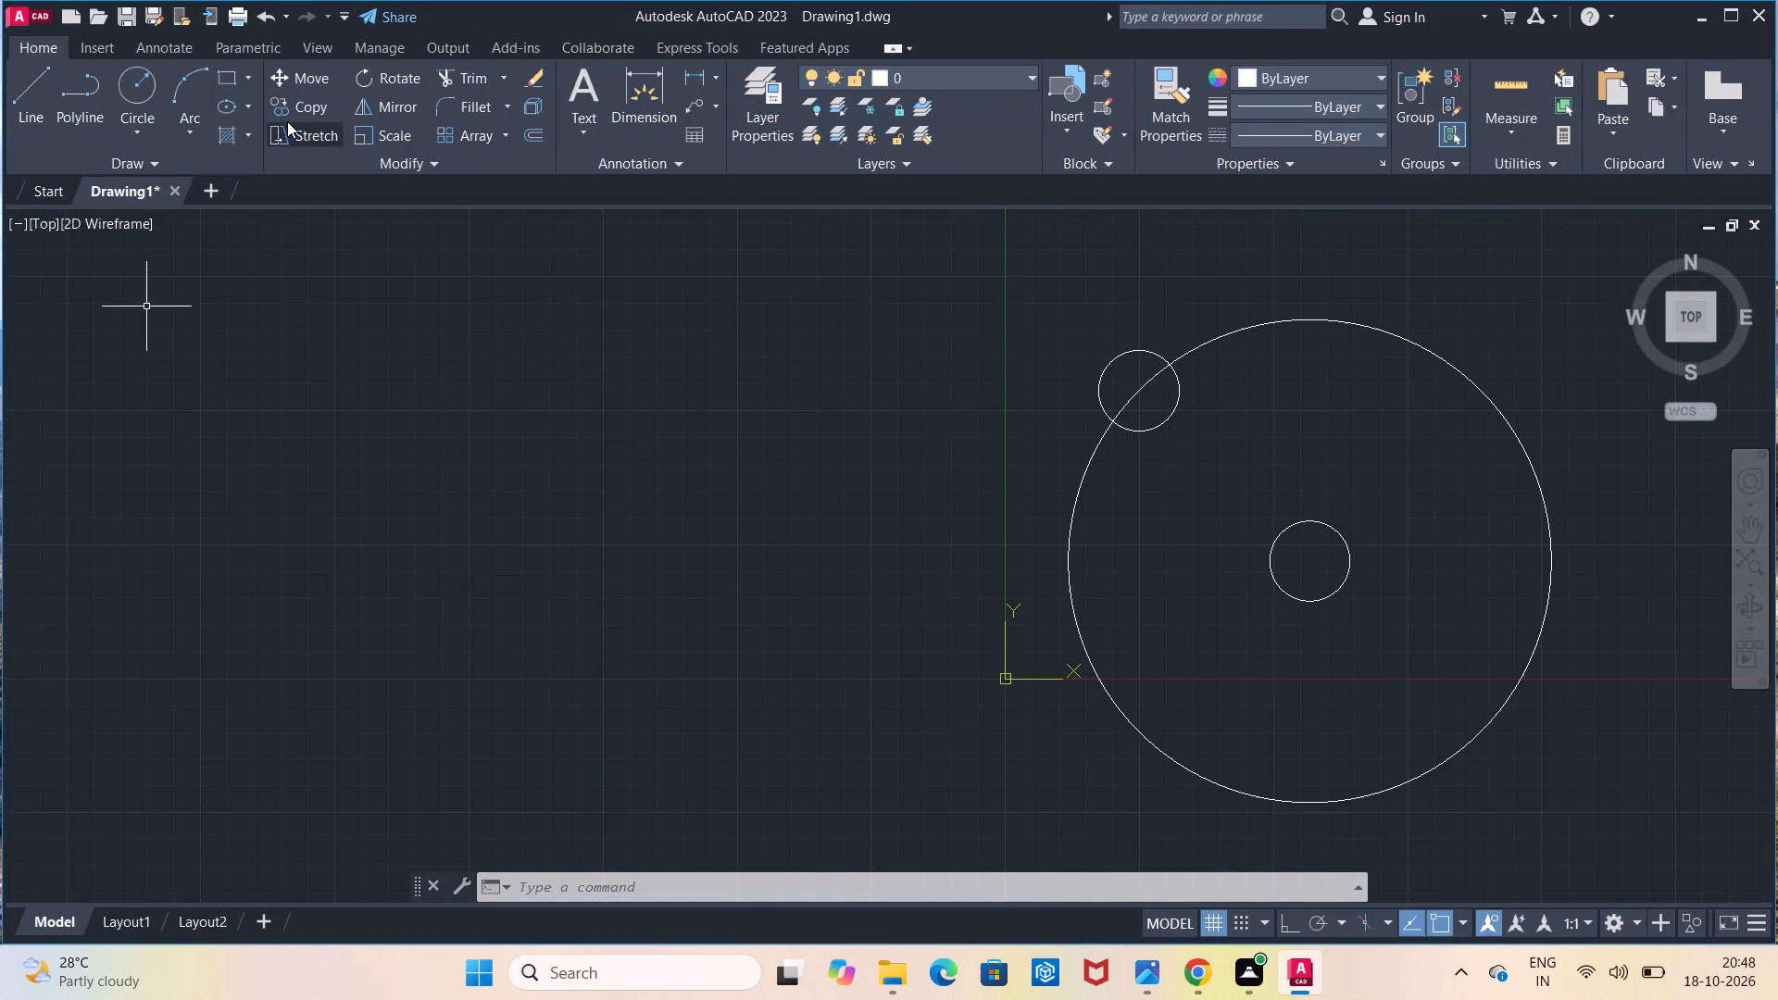
pyautogui.click(124, 134)
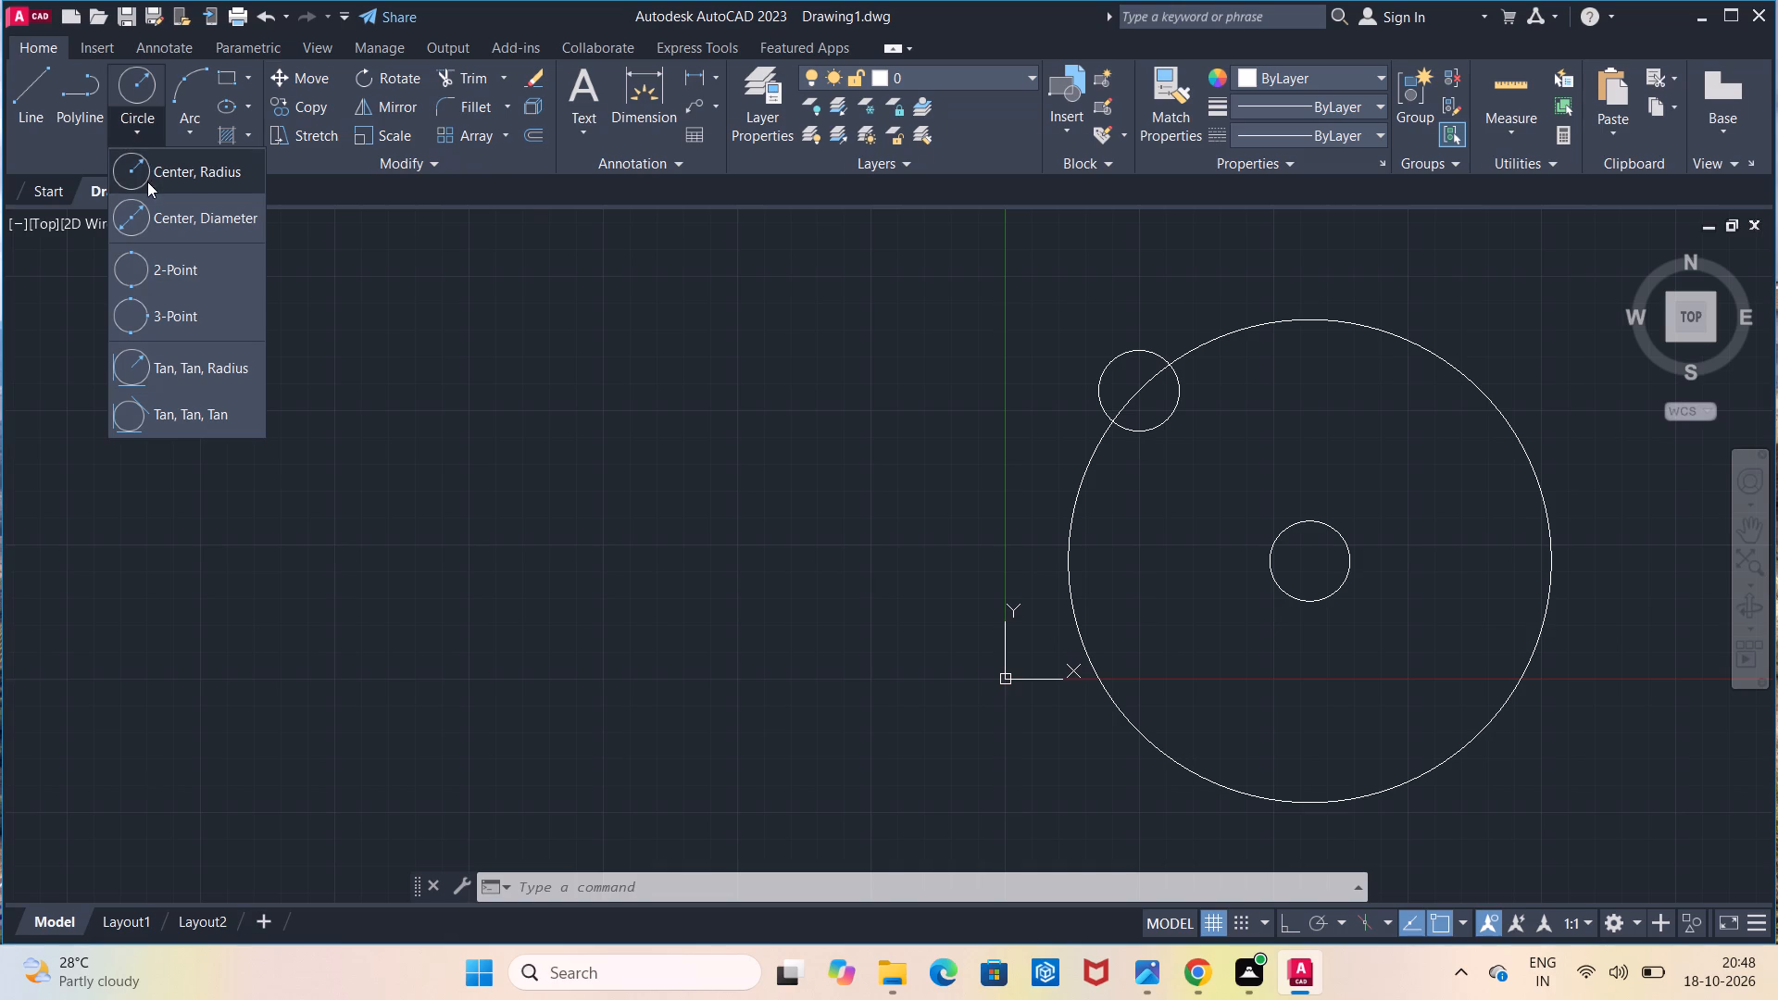
pyautogui.click(214, 227)
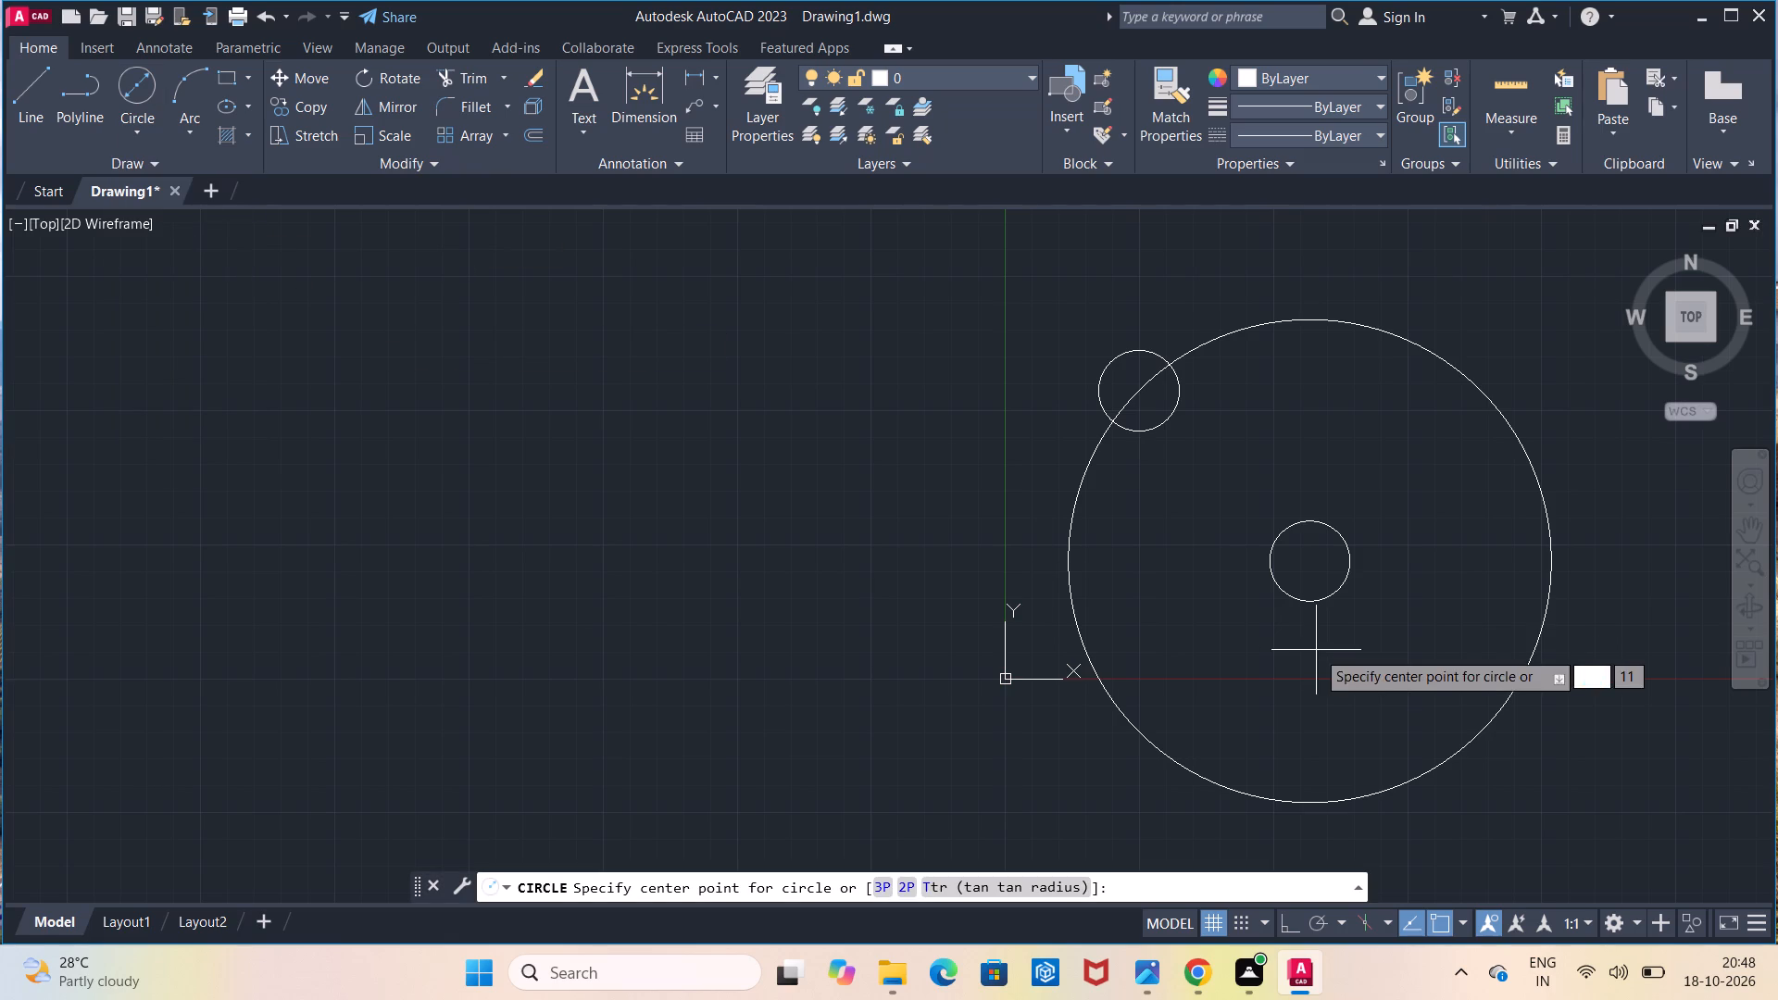
pyautogui.click(1309, 564)
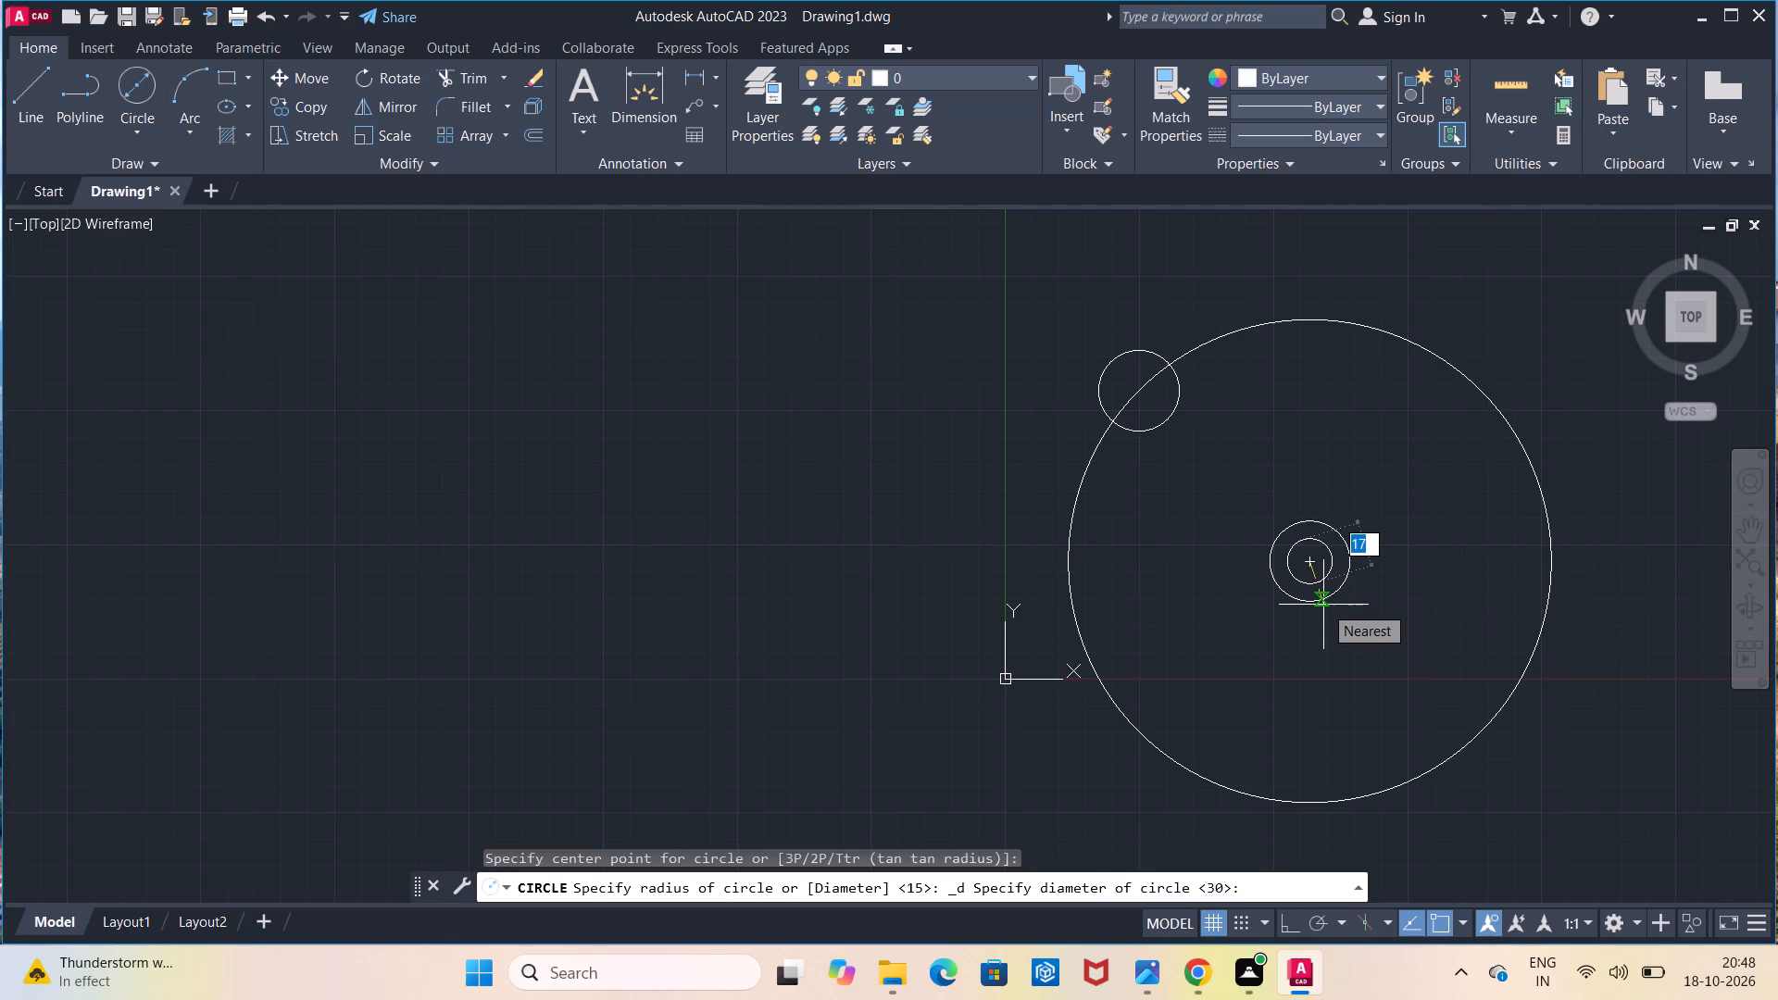
pyautogui.write('14')
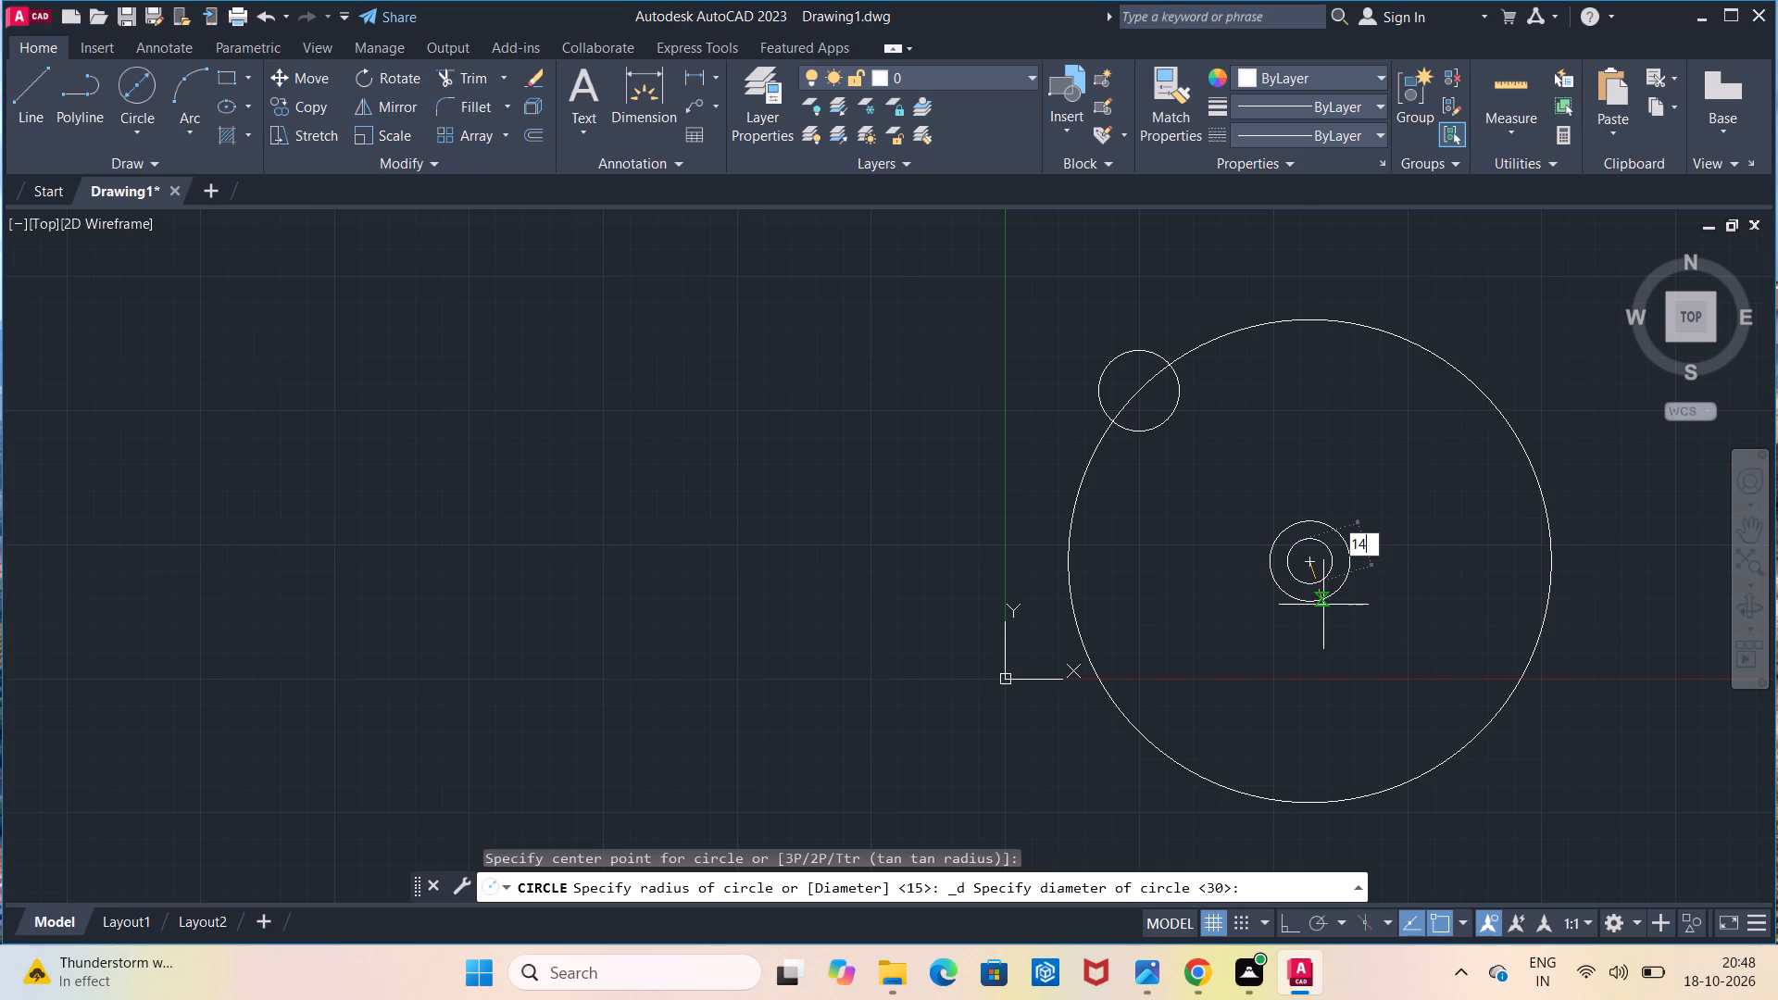
pyautogui.press('Return')
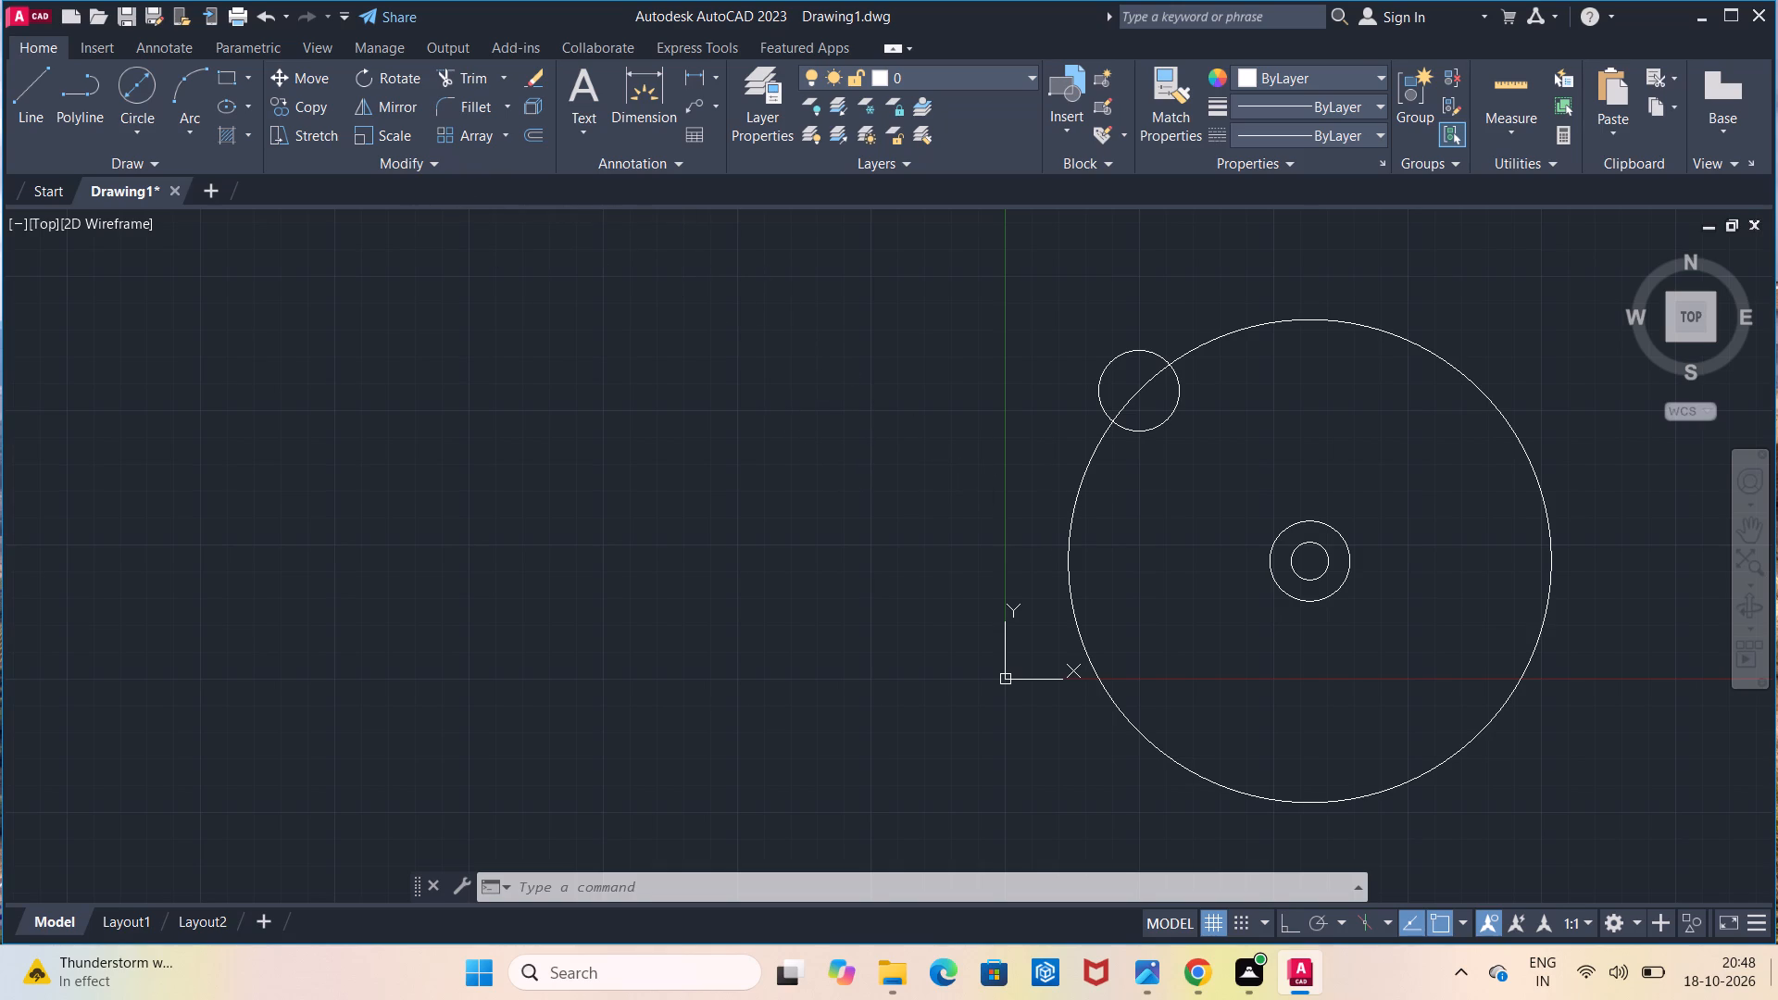
# With Ortho mode on, draw a horizontal line from the boss centre to the large circle's left quadrant.
pyautogui.click(31, 118)
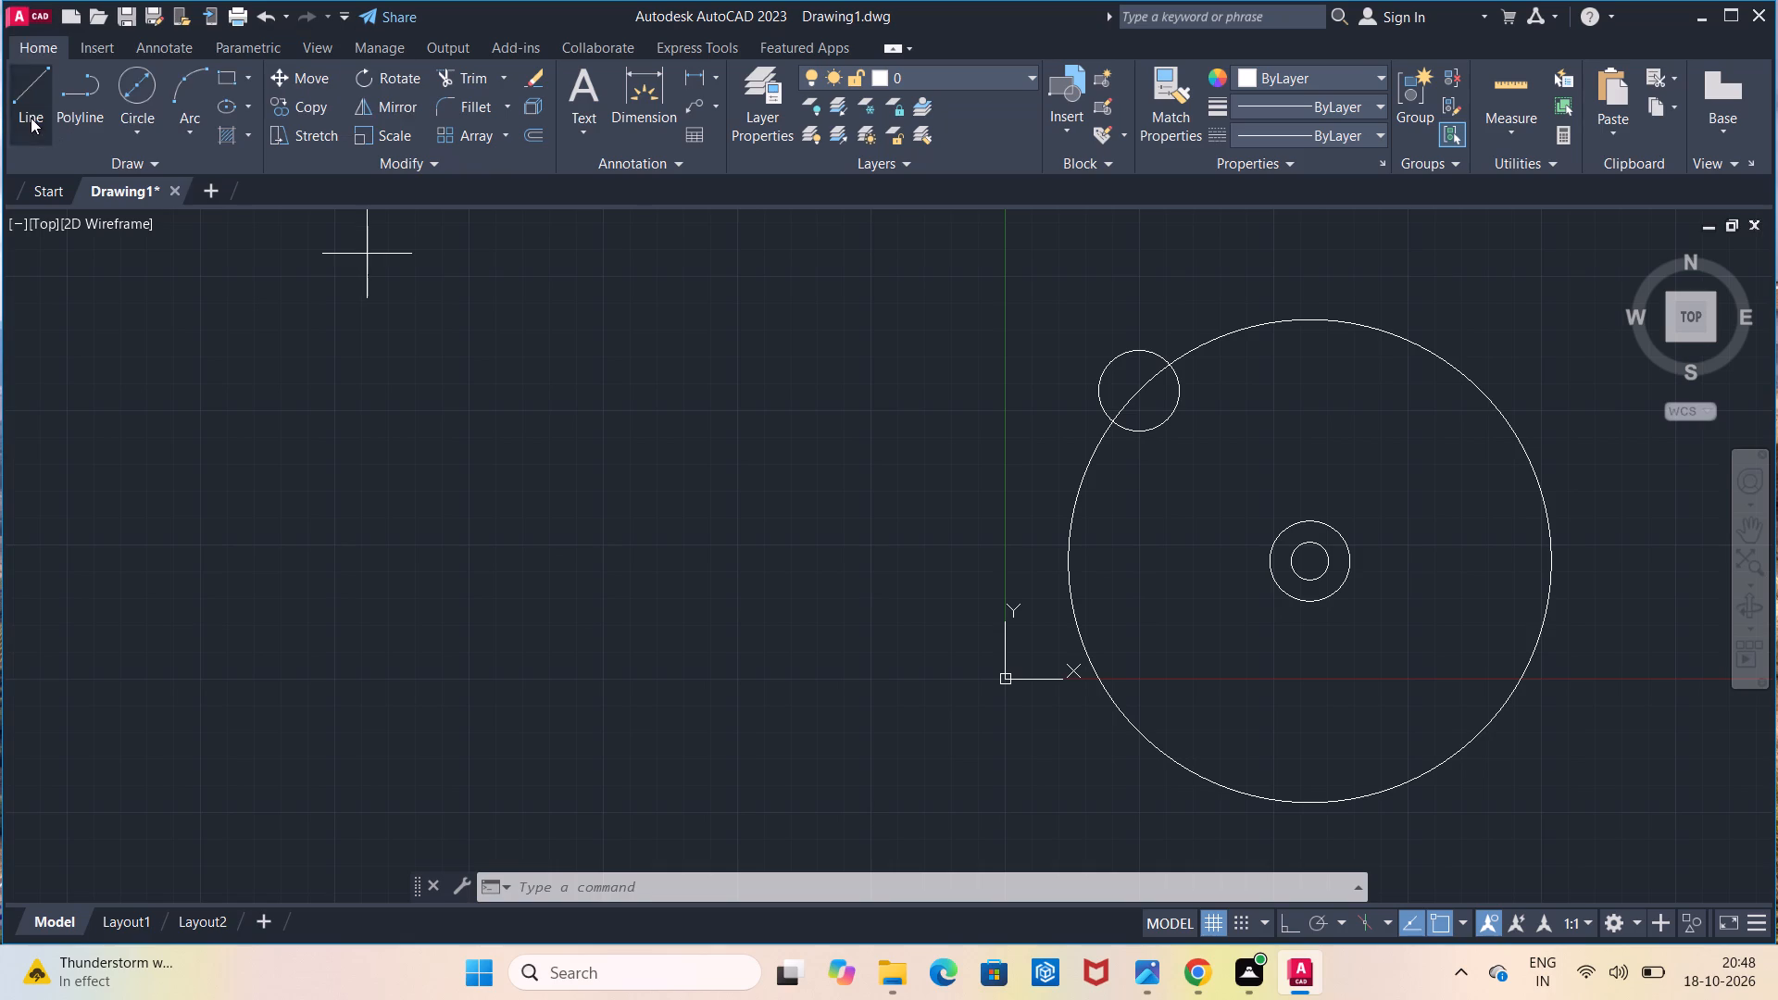
pyautogui.click(1313, 562)
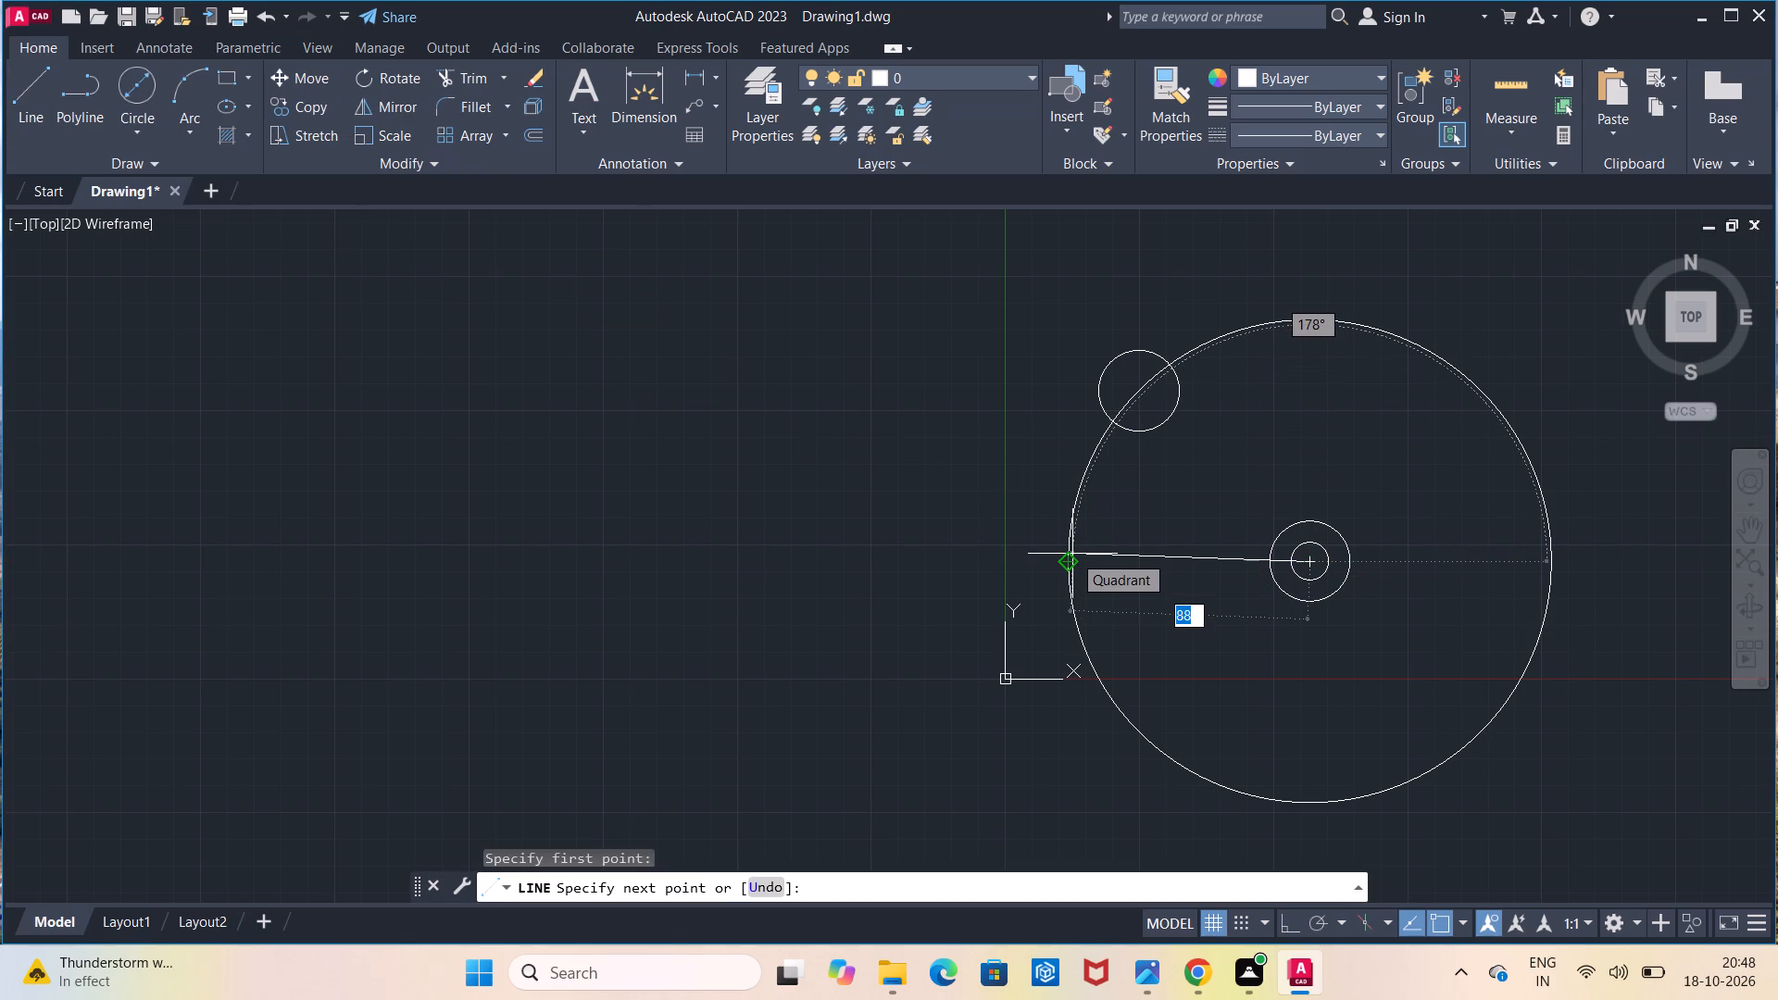
pyautogui.press('F8')
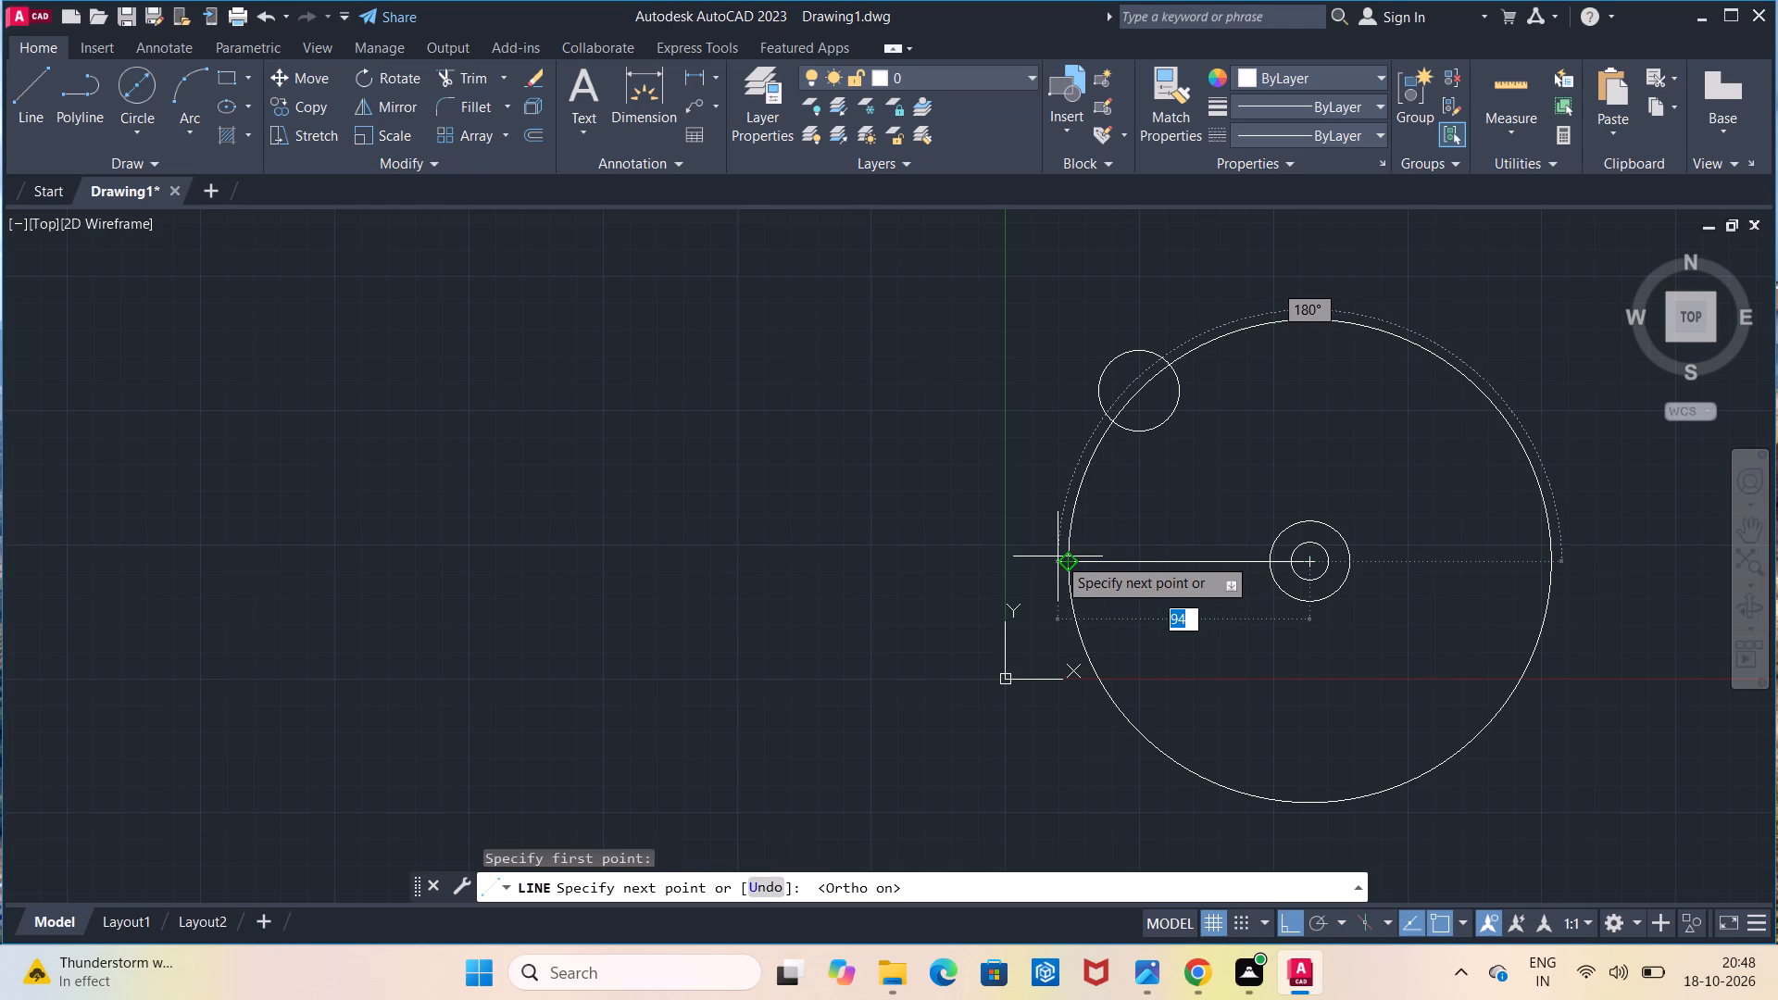
pyautogui.click(1062, 558)
pyautogui.press('Escape')
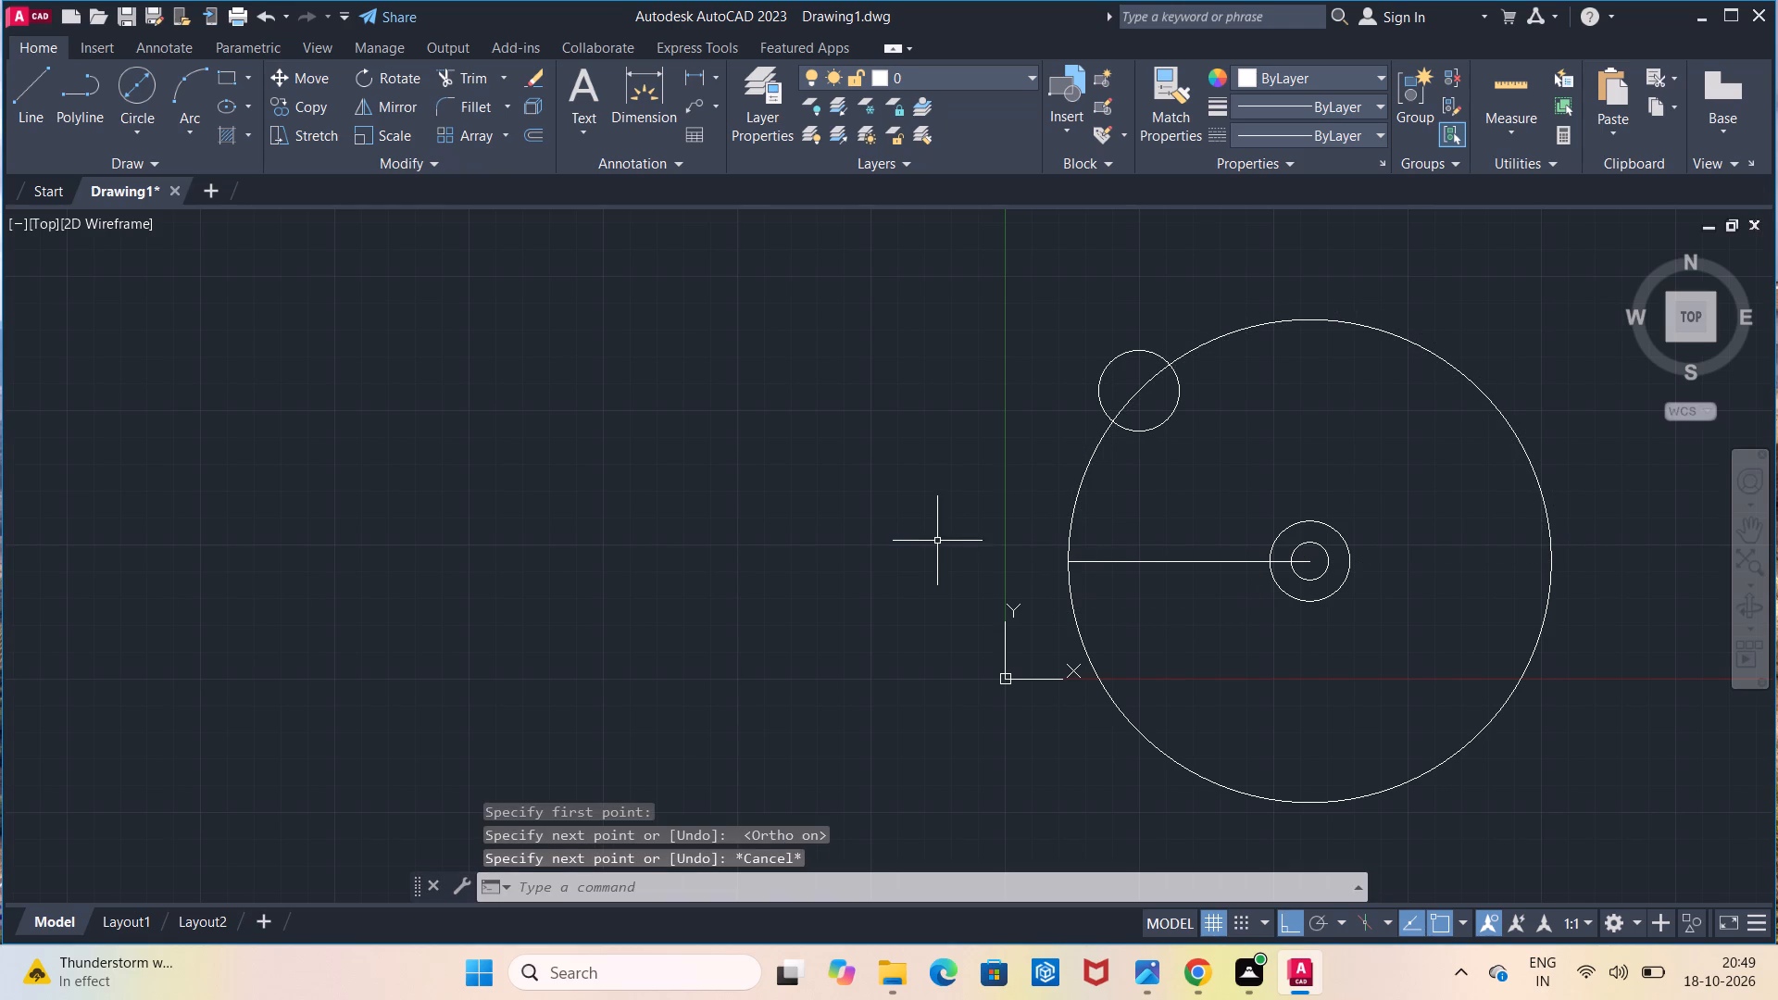
# Draw a circle of radius 15 mm centred on the horizontal line's left end.
pyautogui.click(135, 125)
pyautogui.click(184, 175)
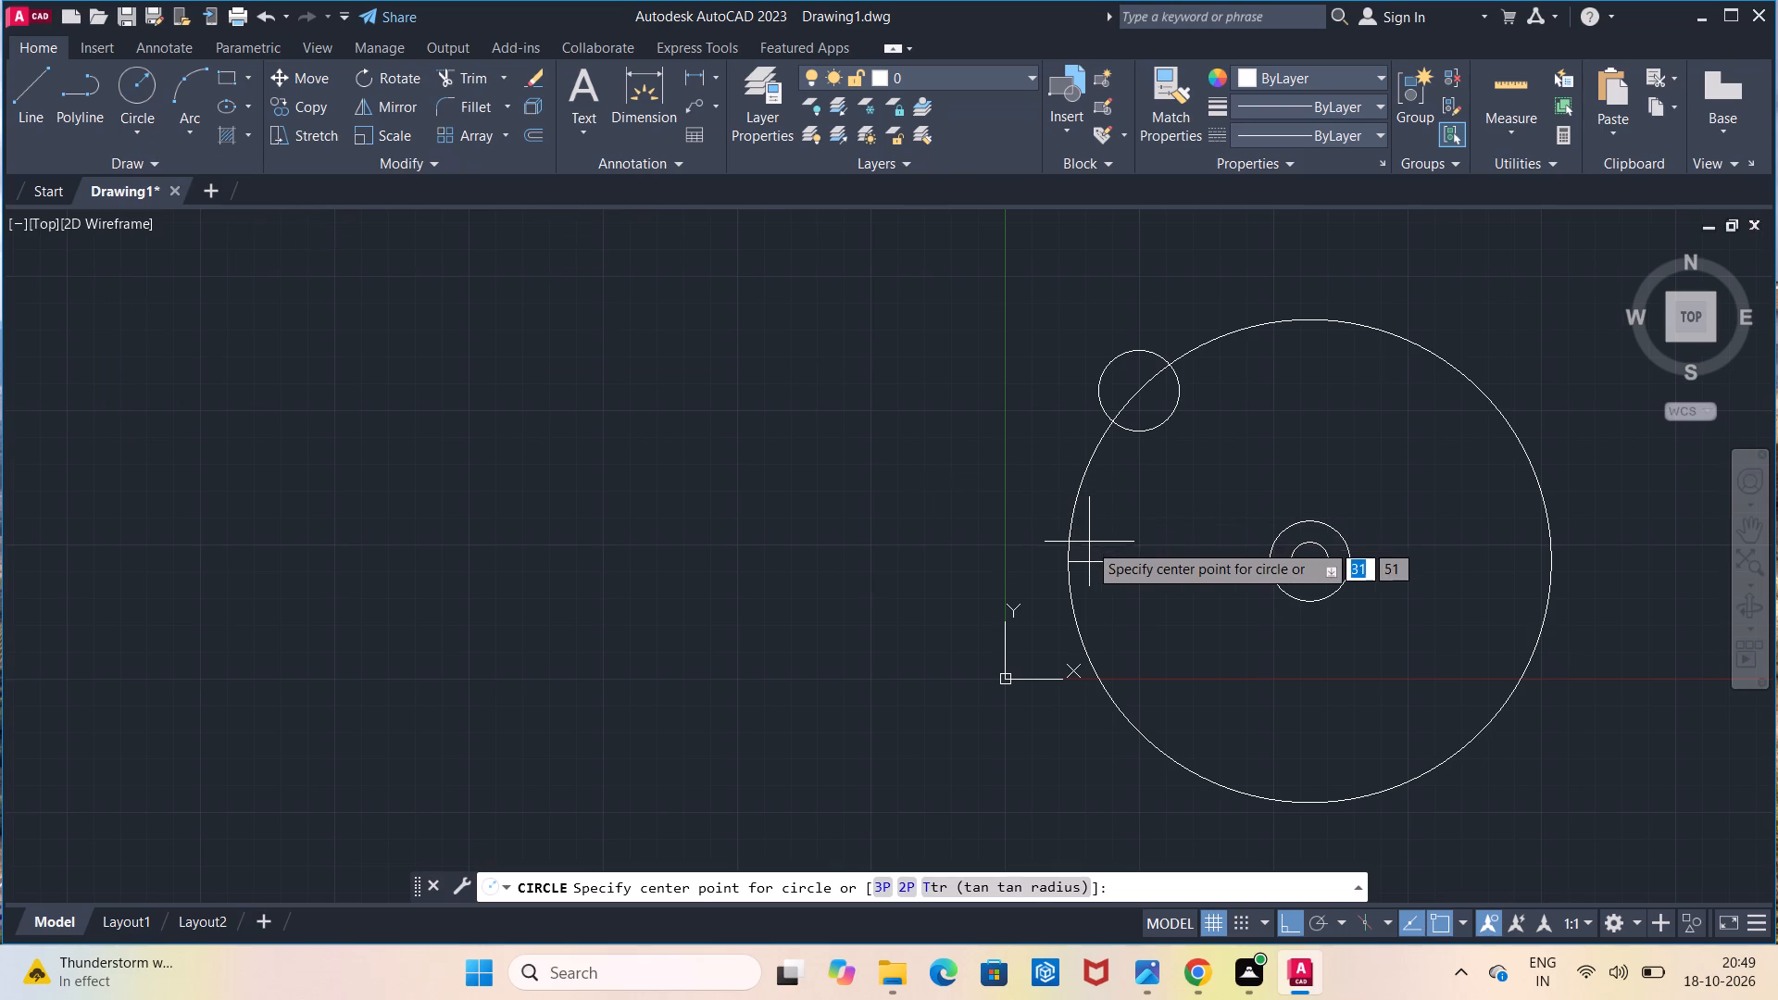
pyautogui.click(1065, 558)
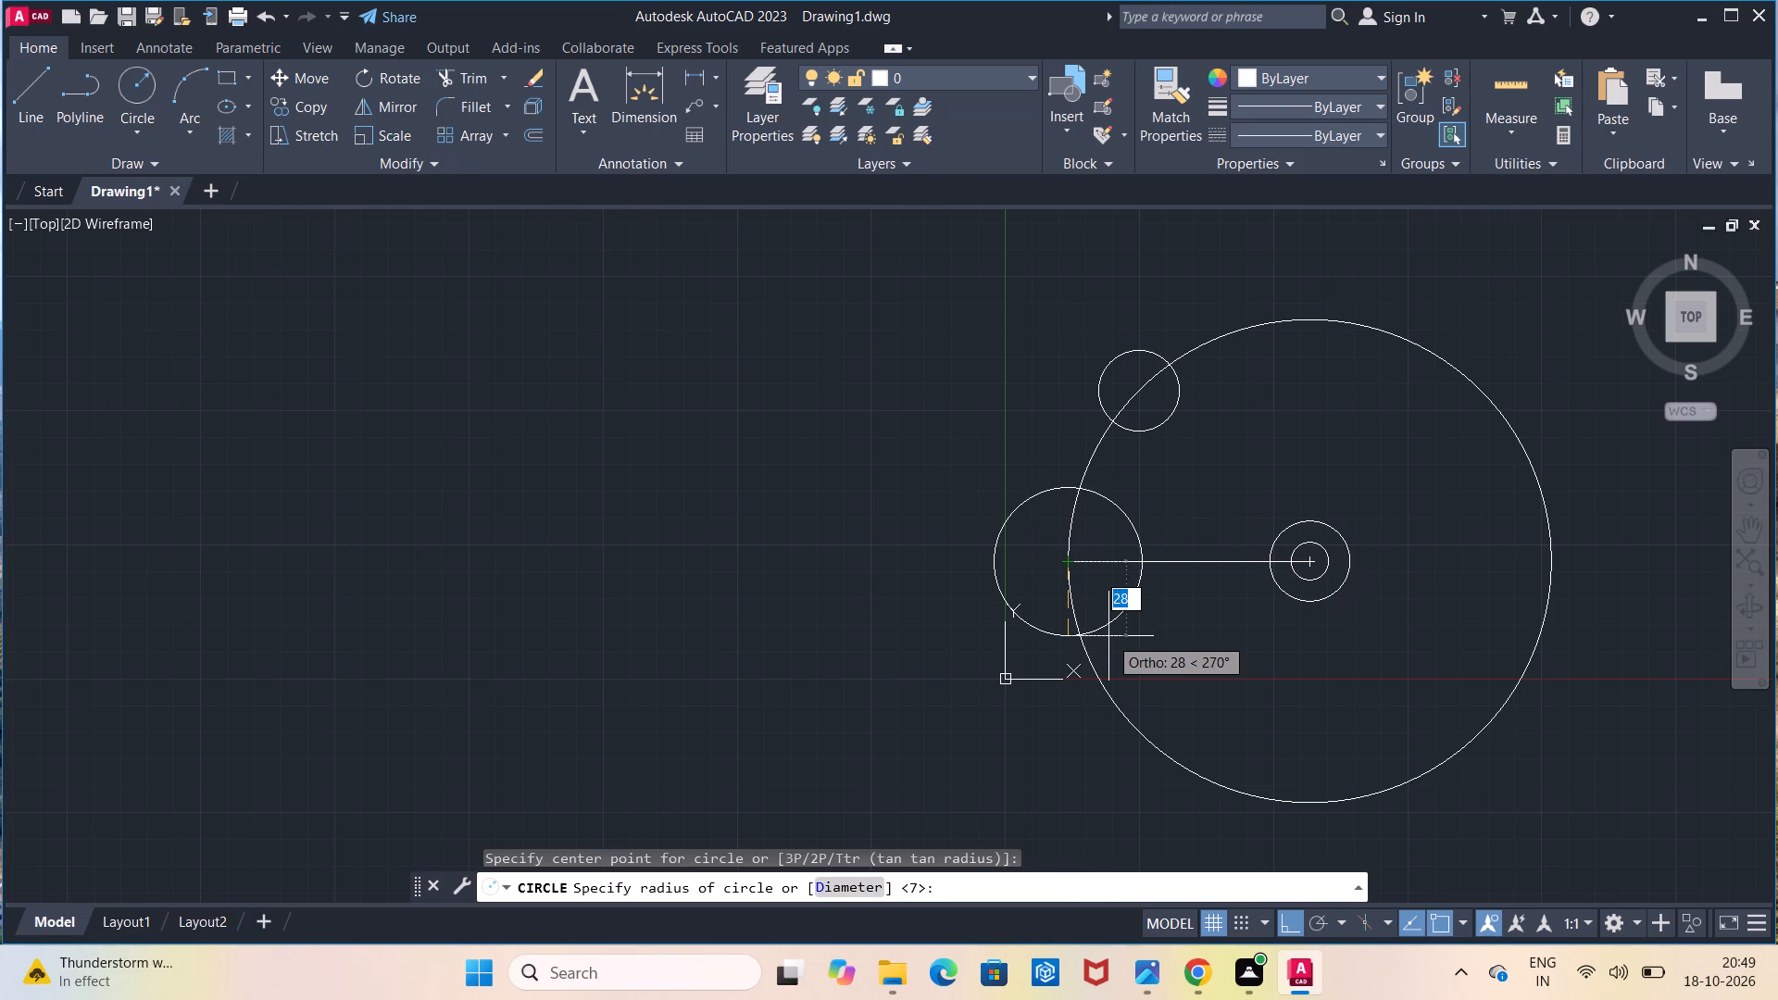
pyautogui.write('15')
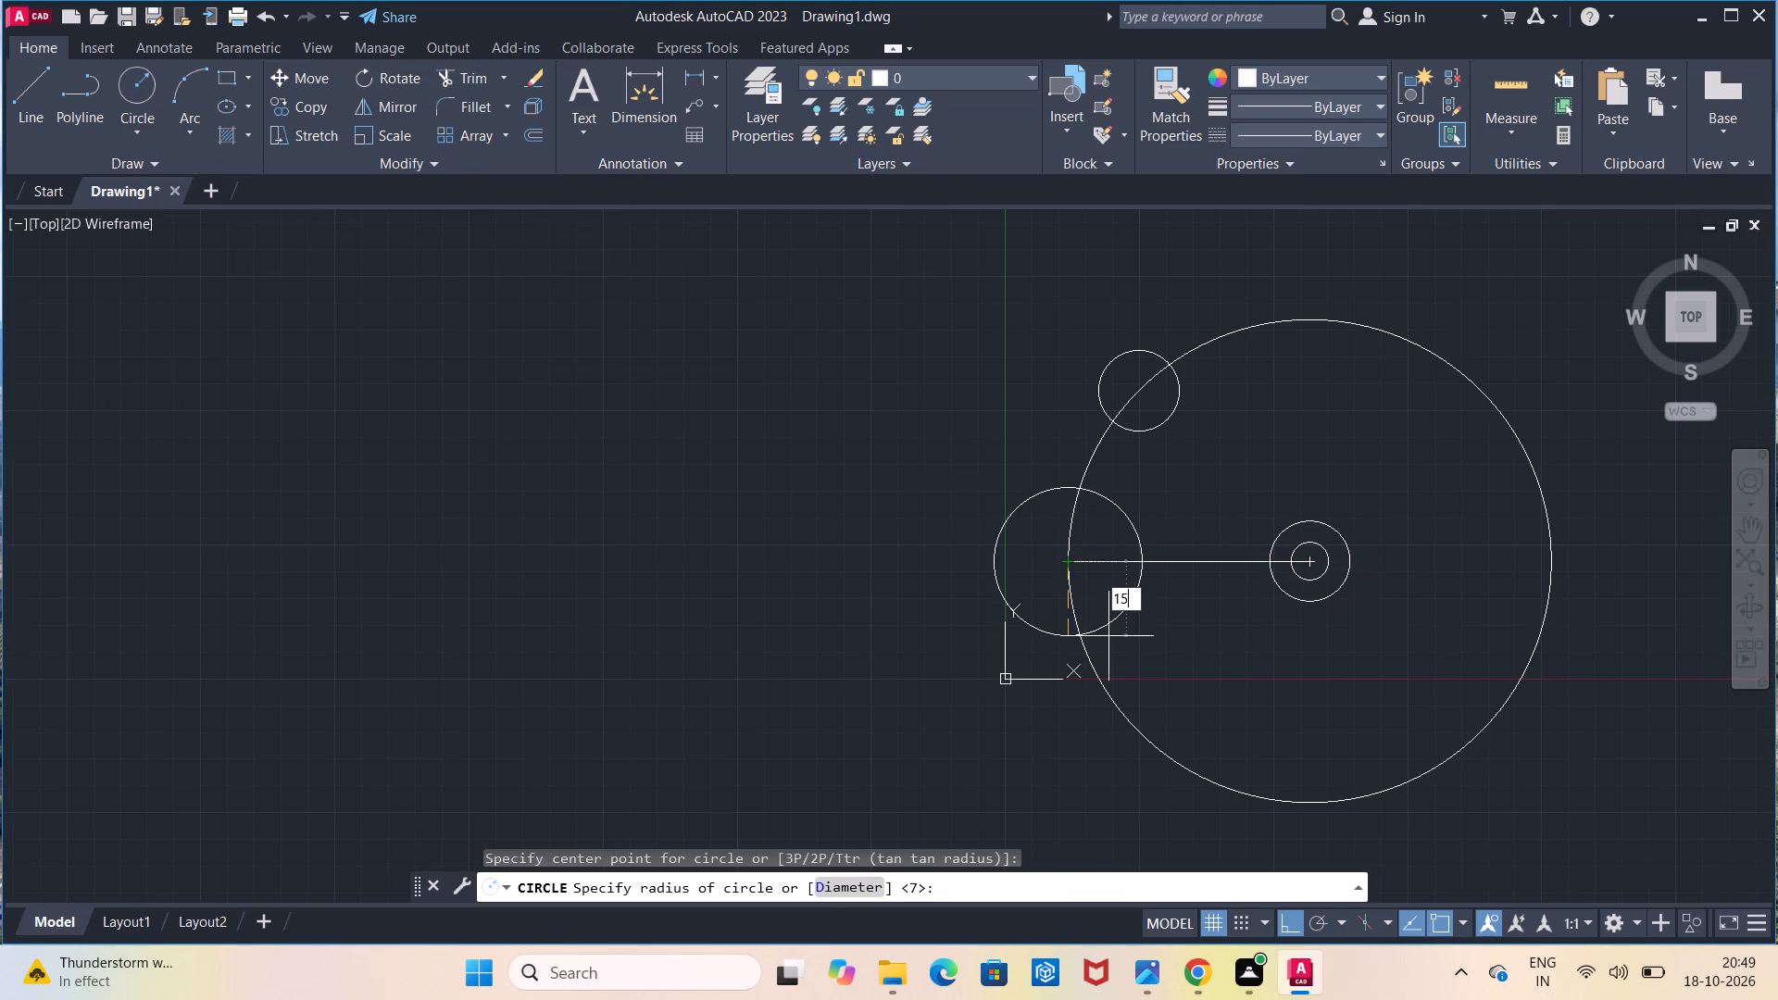
pyautogui.press('Return')
# Erase the horizontal line between the boss centre and the left circle.
pyautogui.scroll(1, 1108, 636)
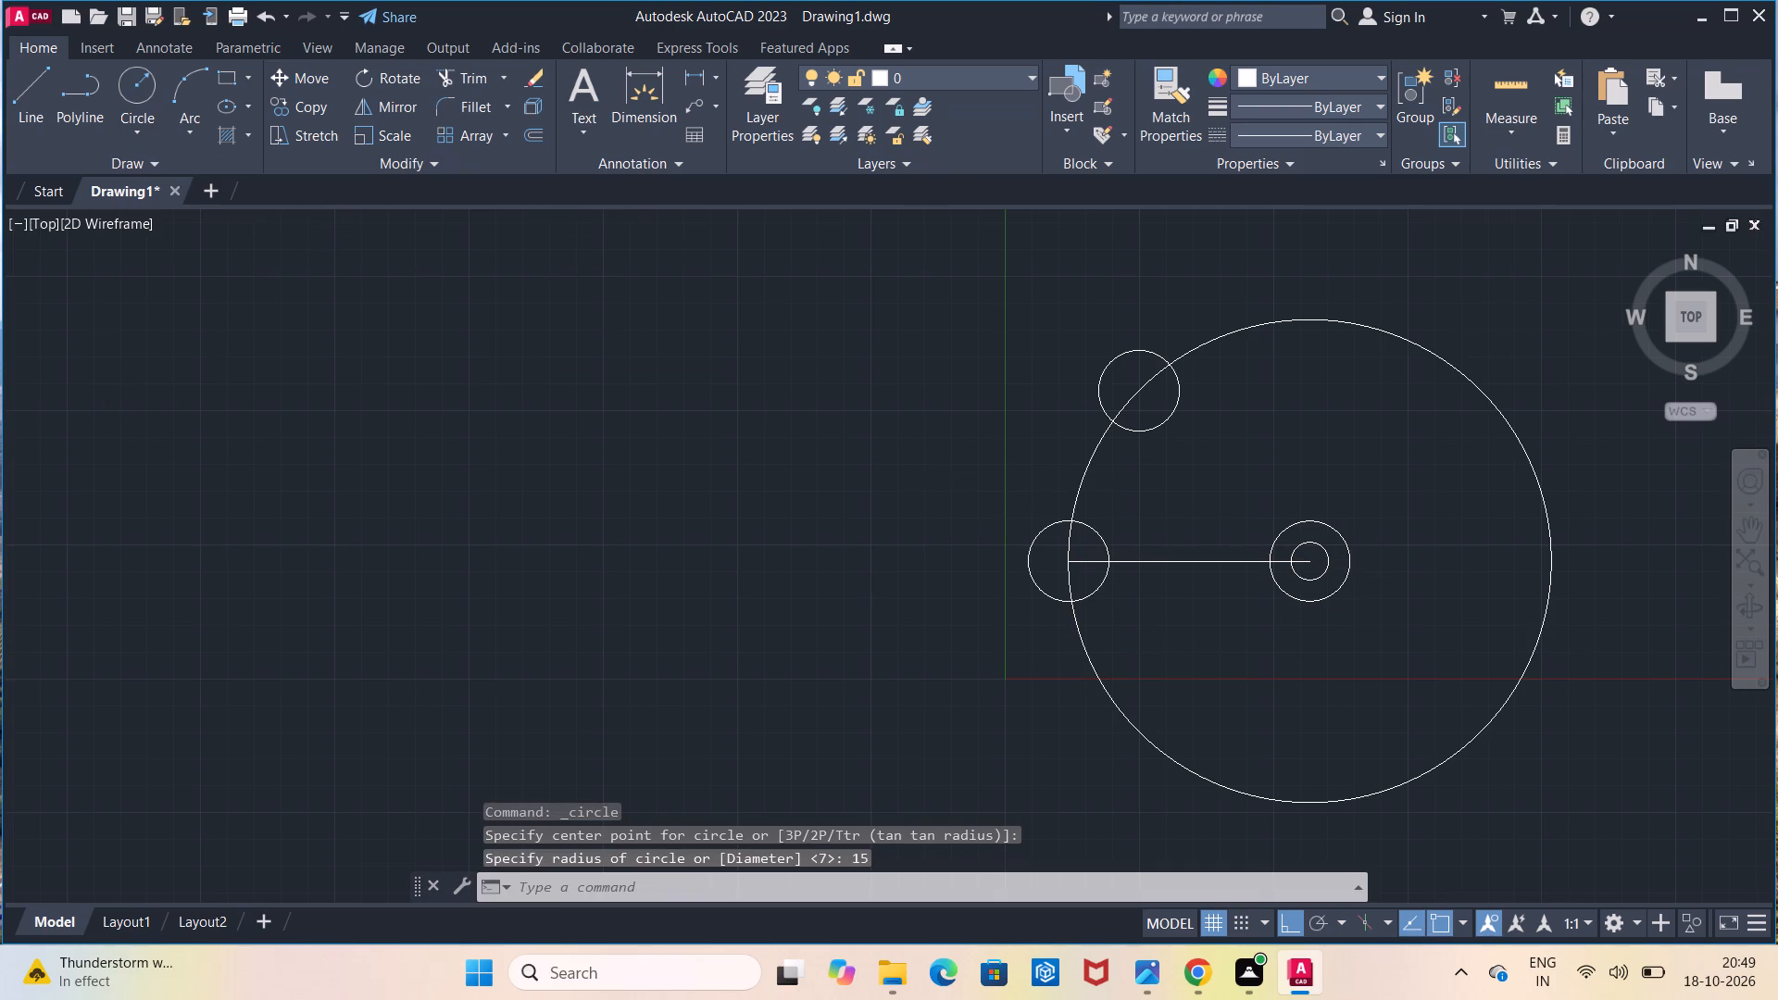
pyautogui.click(543, 90)
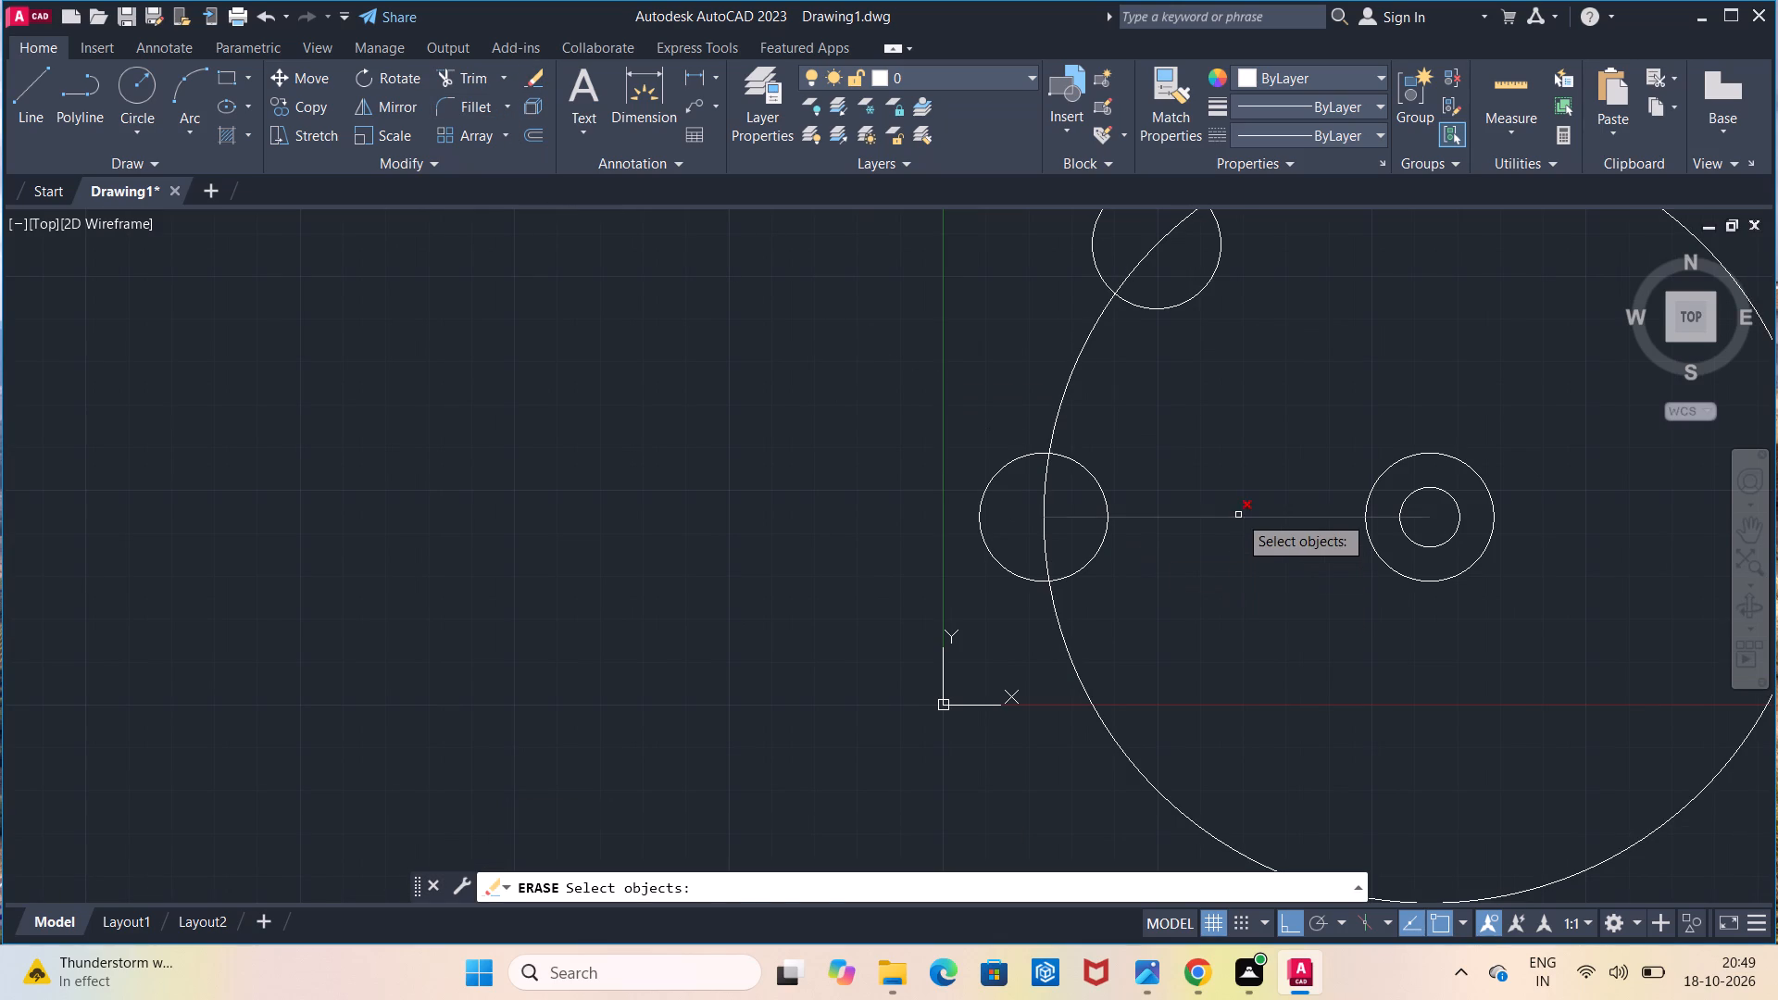
pyautogui.click(1238, 514)
pyautogui.click(1229, 542)
pyautogui.press('Return')
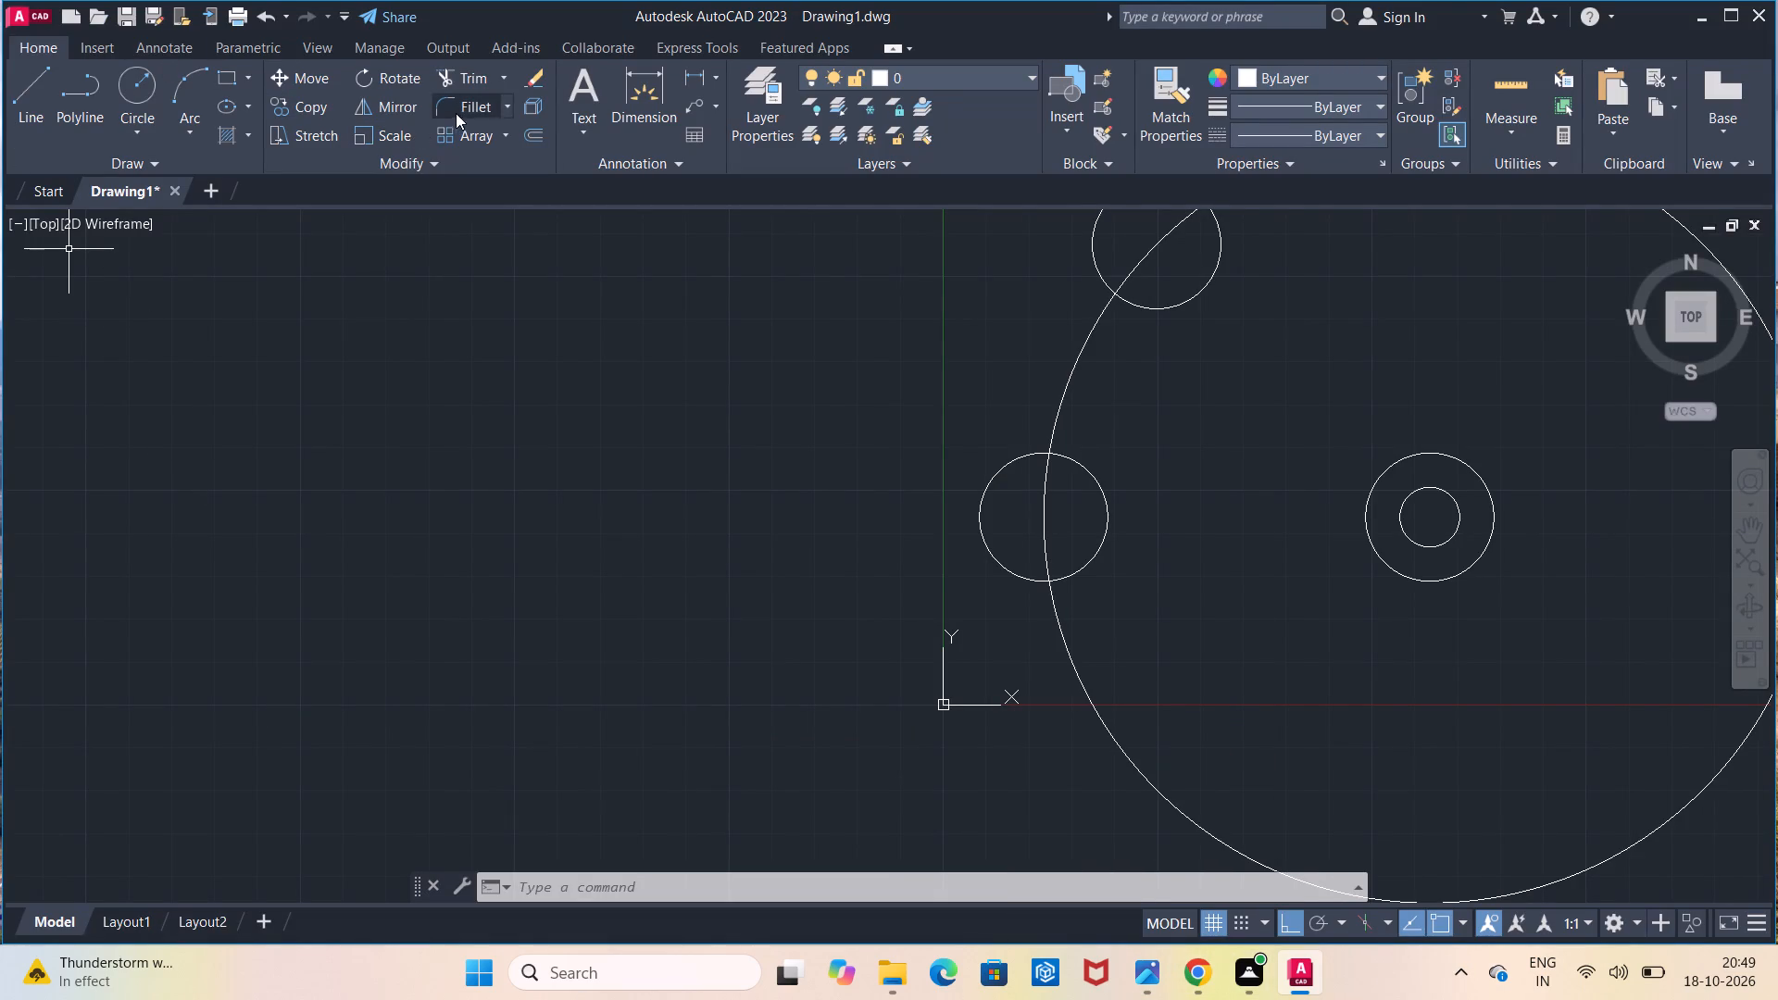
# Draw a hole circle of radius 5.5 mm concentric with the left 15 mm radius circle.
pyautogui.click(131, 82)
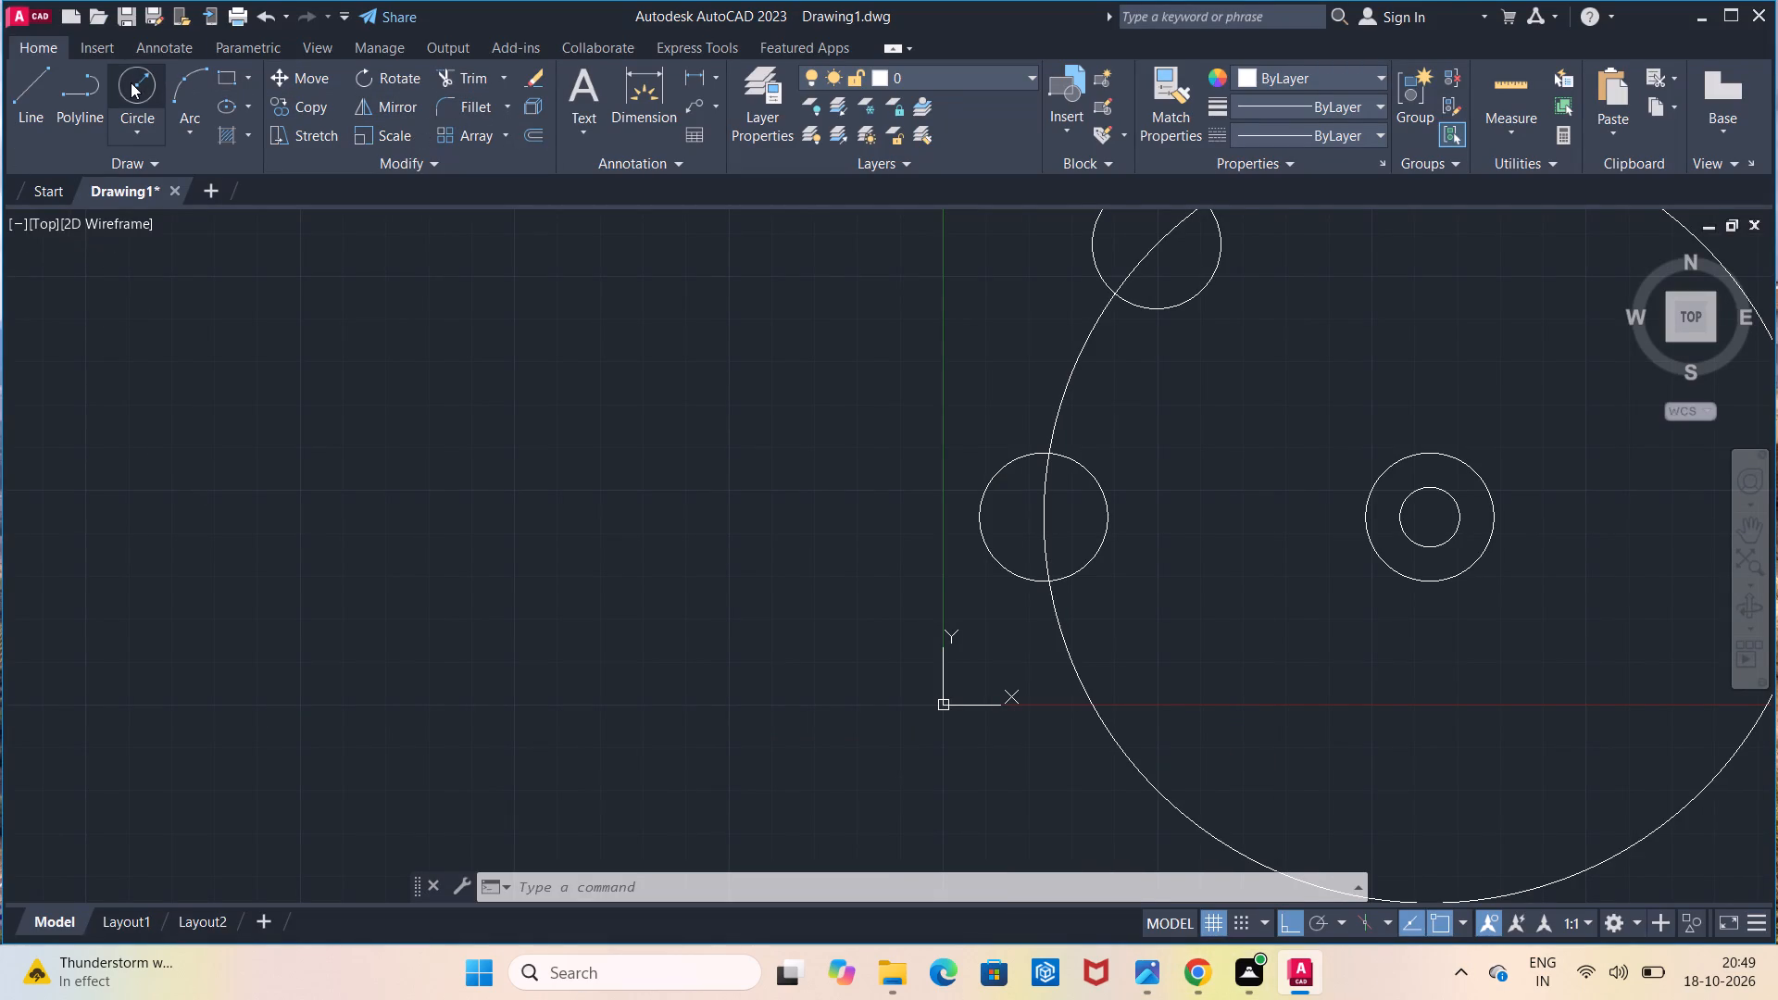
pyautogui.click(1042, 517)
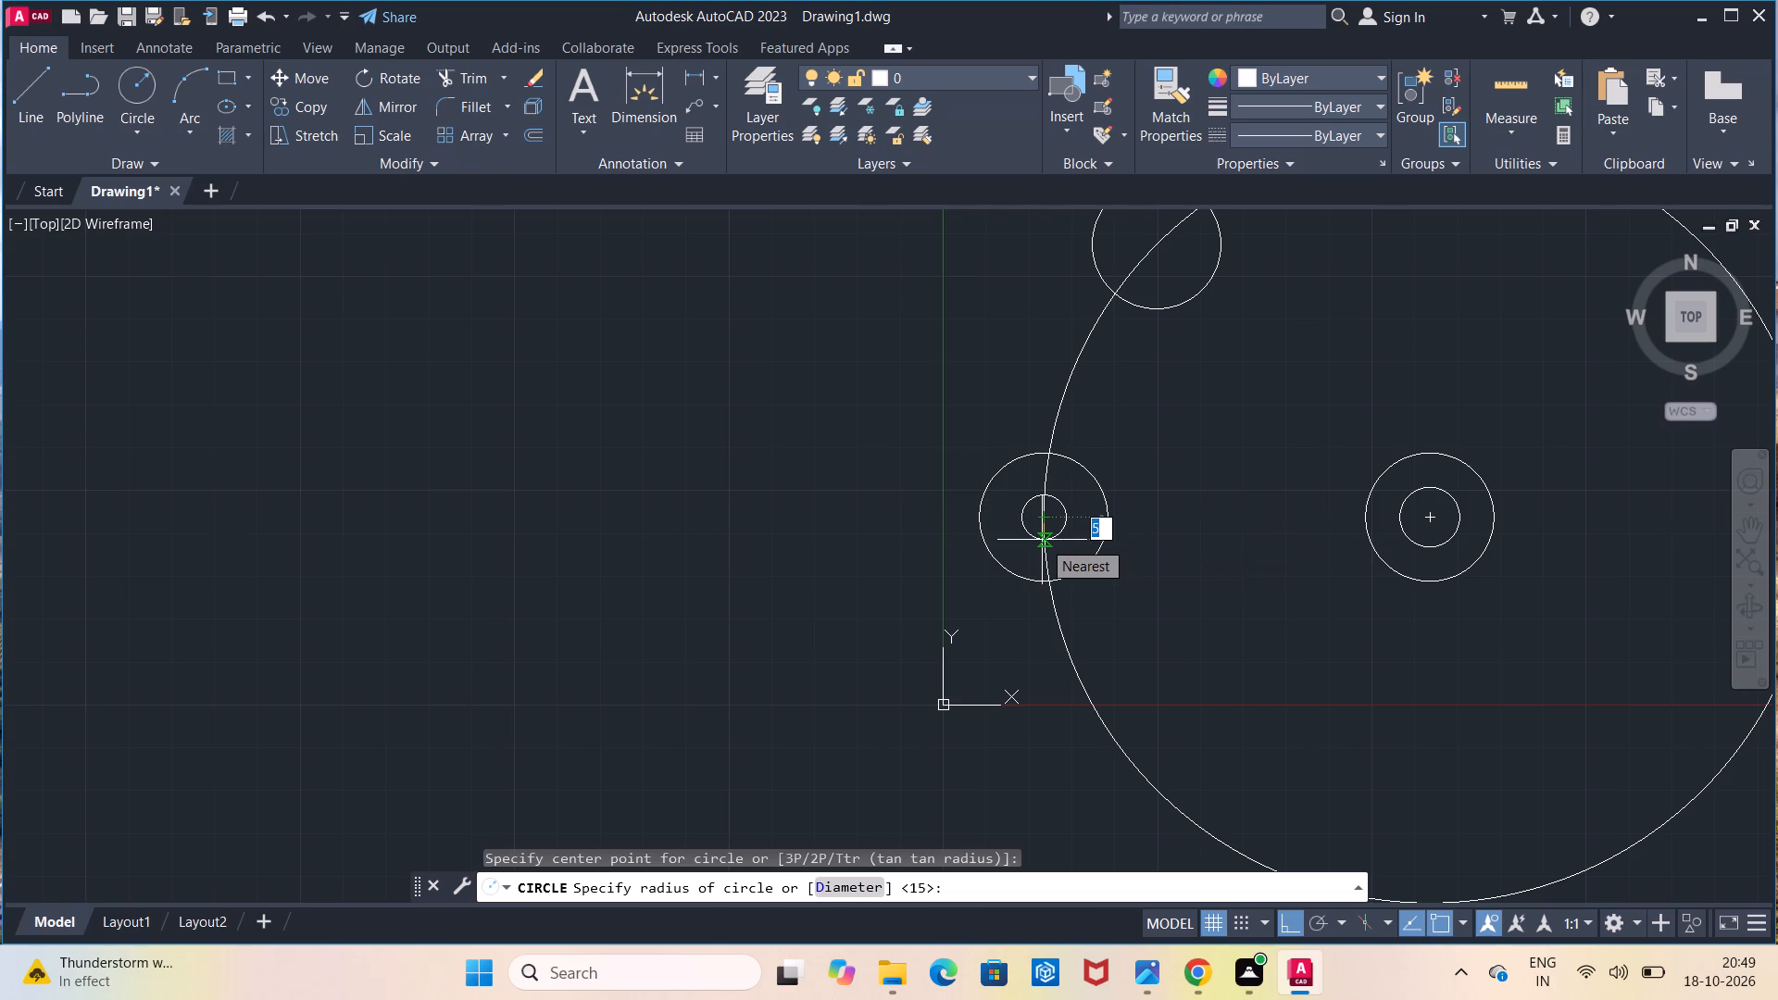
pyautogui.write('5.5')
pyautogui.press('Return')
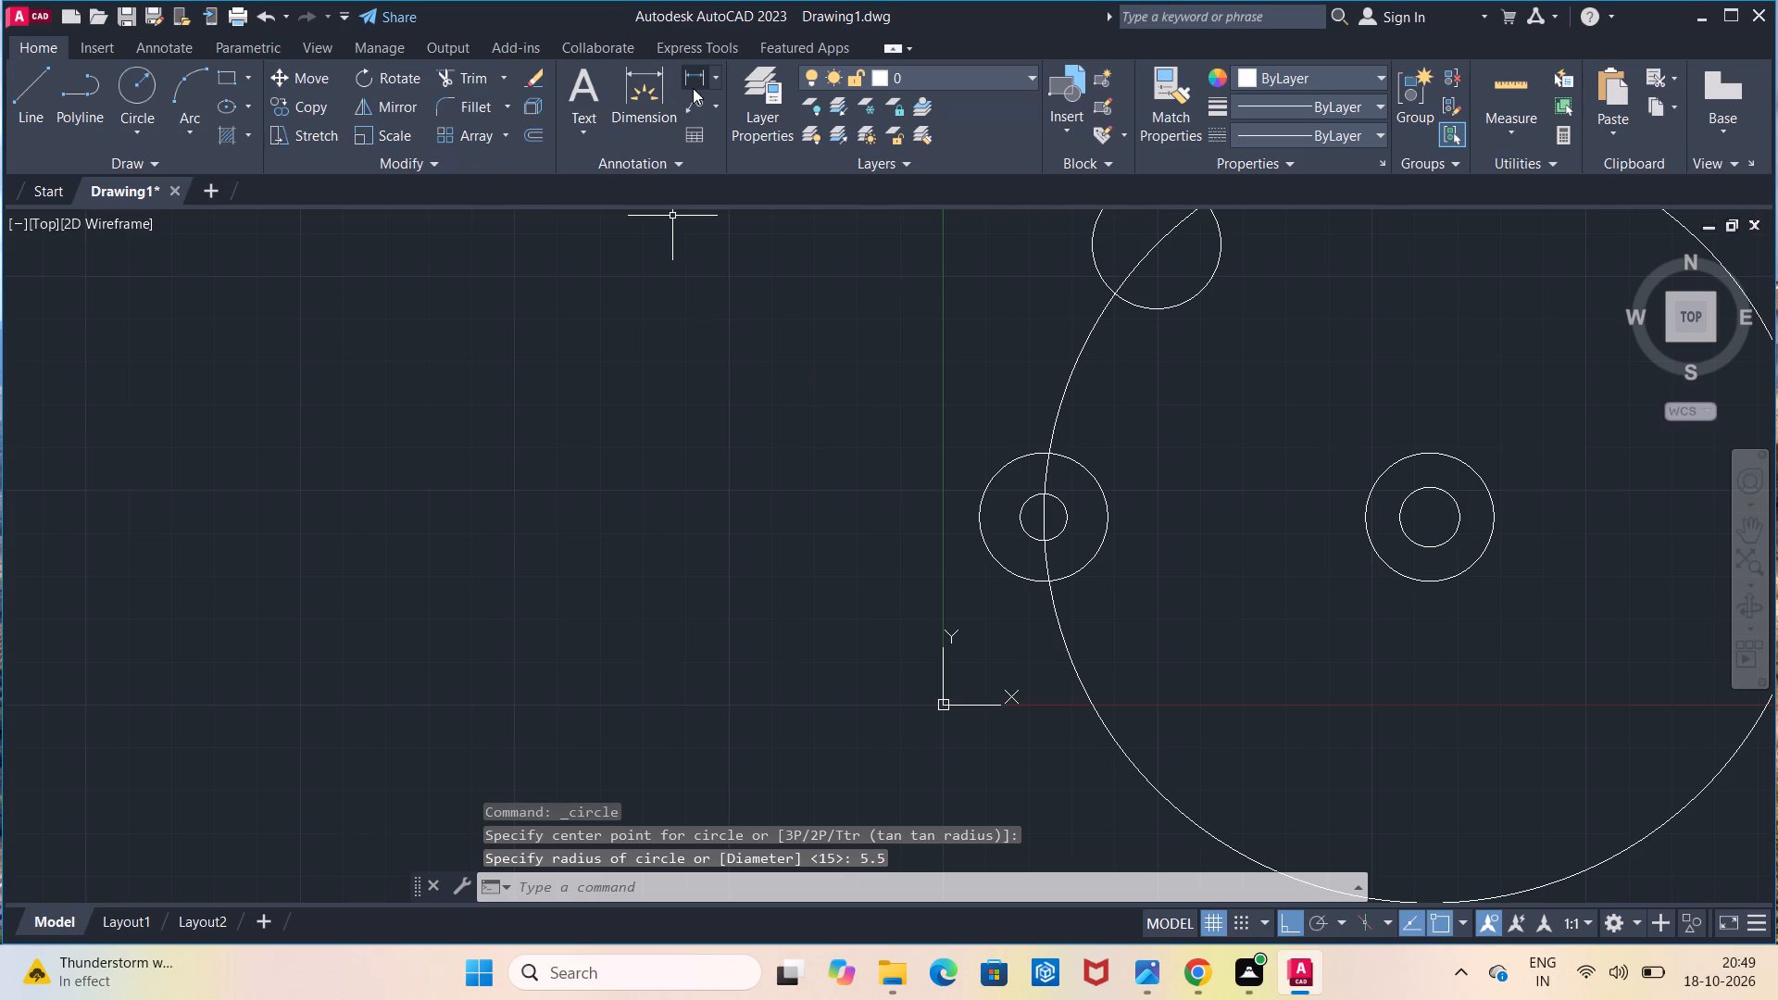
# Check the left hole circle's diameter with a diameter dimension, without placing the dimension.
pyautogui.click(713, 74)
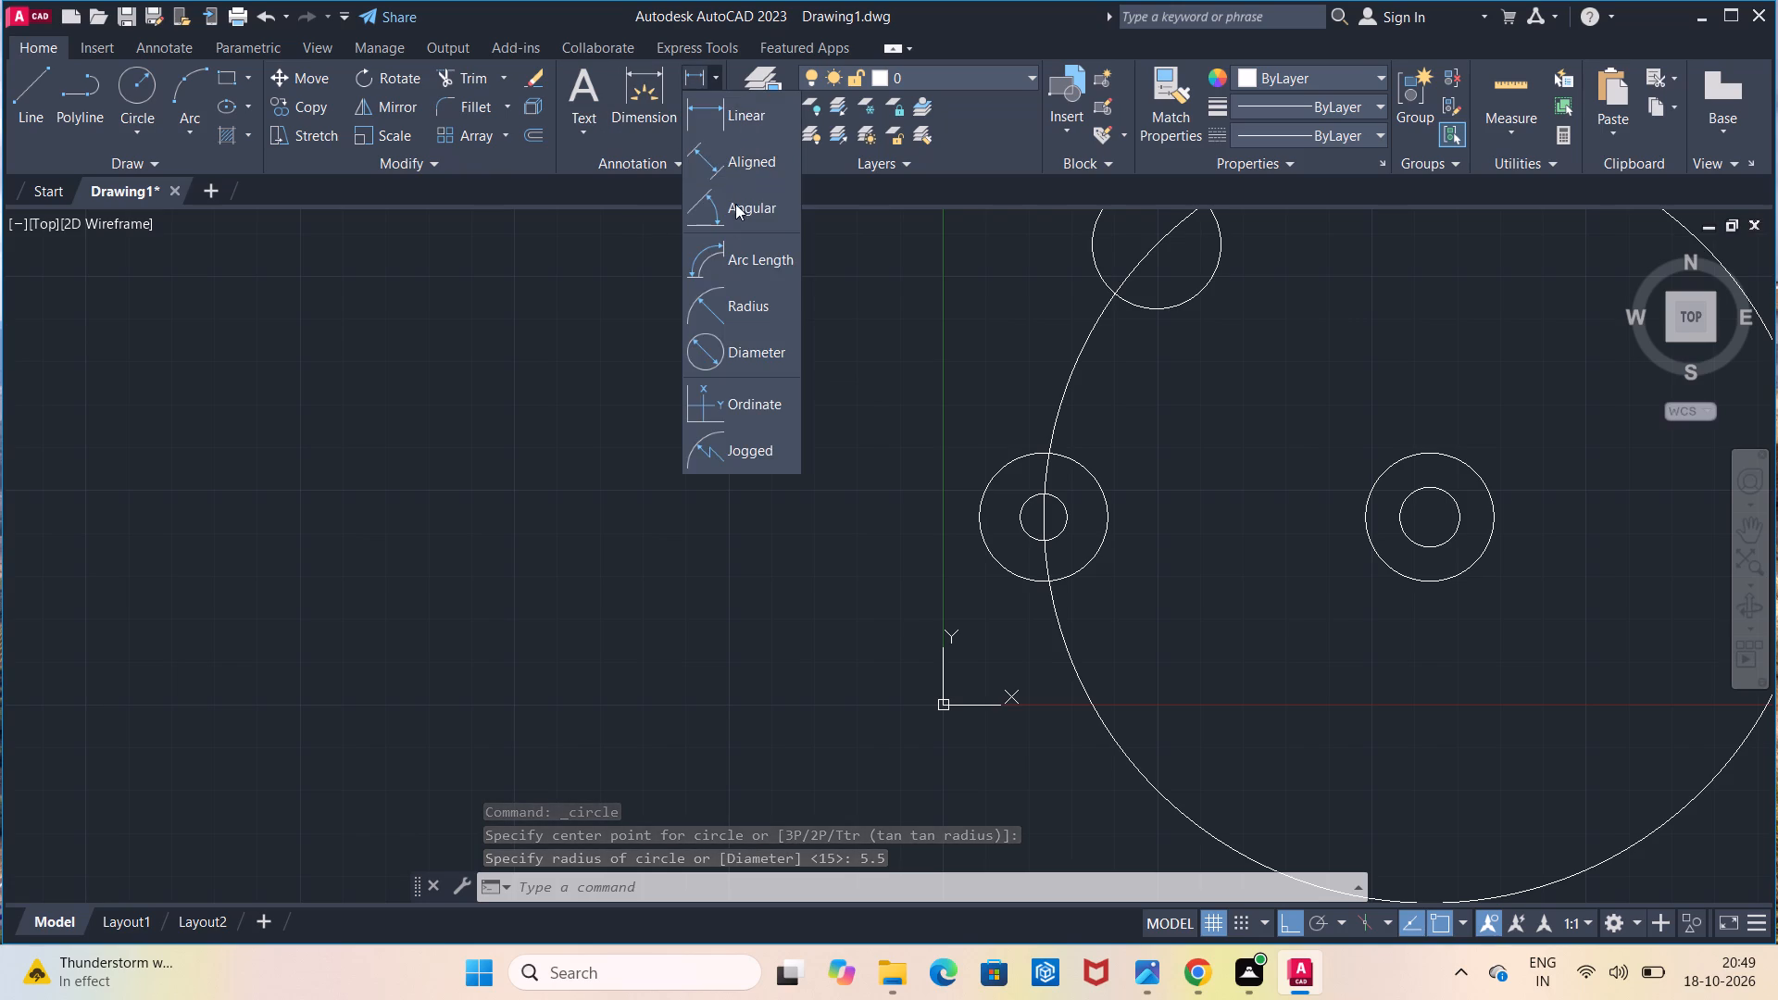
pyautogui.click(755, 354)
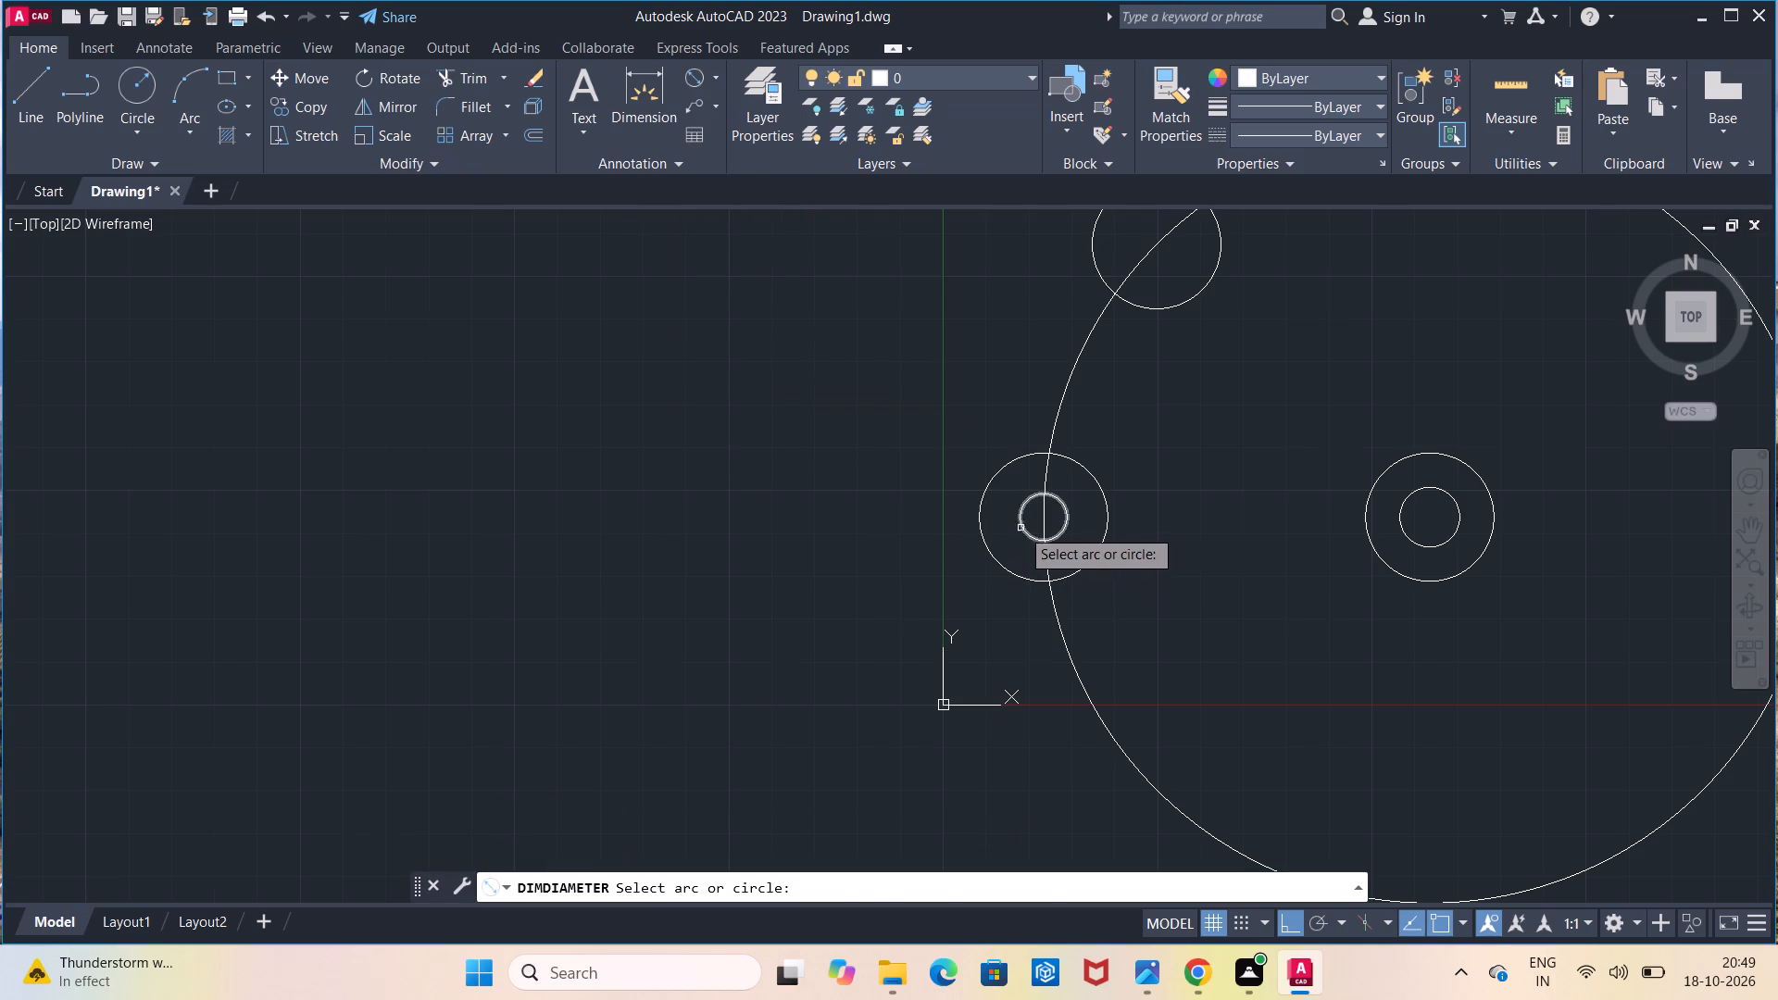
pyautogui.click(1021, 527)
pyautogui.press('Escape')
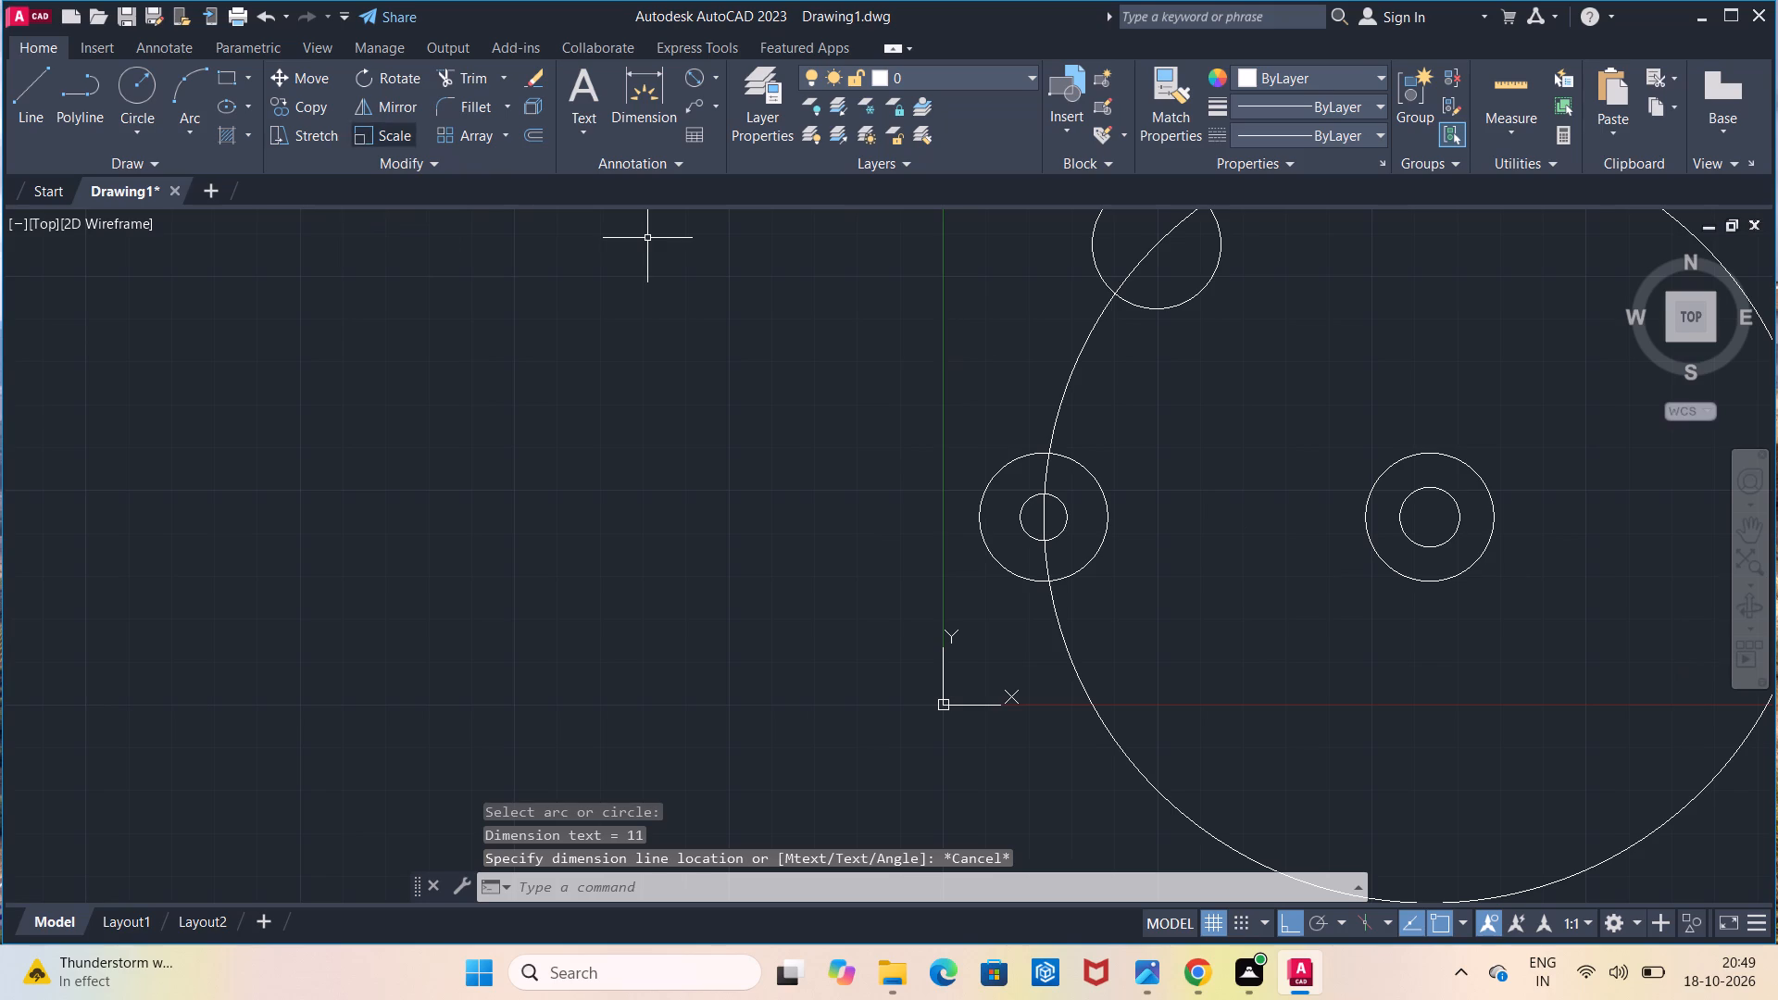
# Draw a horizontal line from the bottom quadrant of the left 15 mm radius circle to the boss circle's bottom quadrant.
pyautogui.click(20, 94)
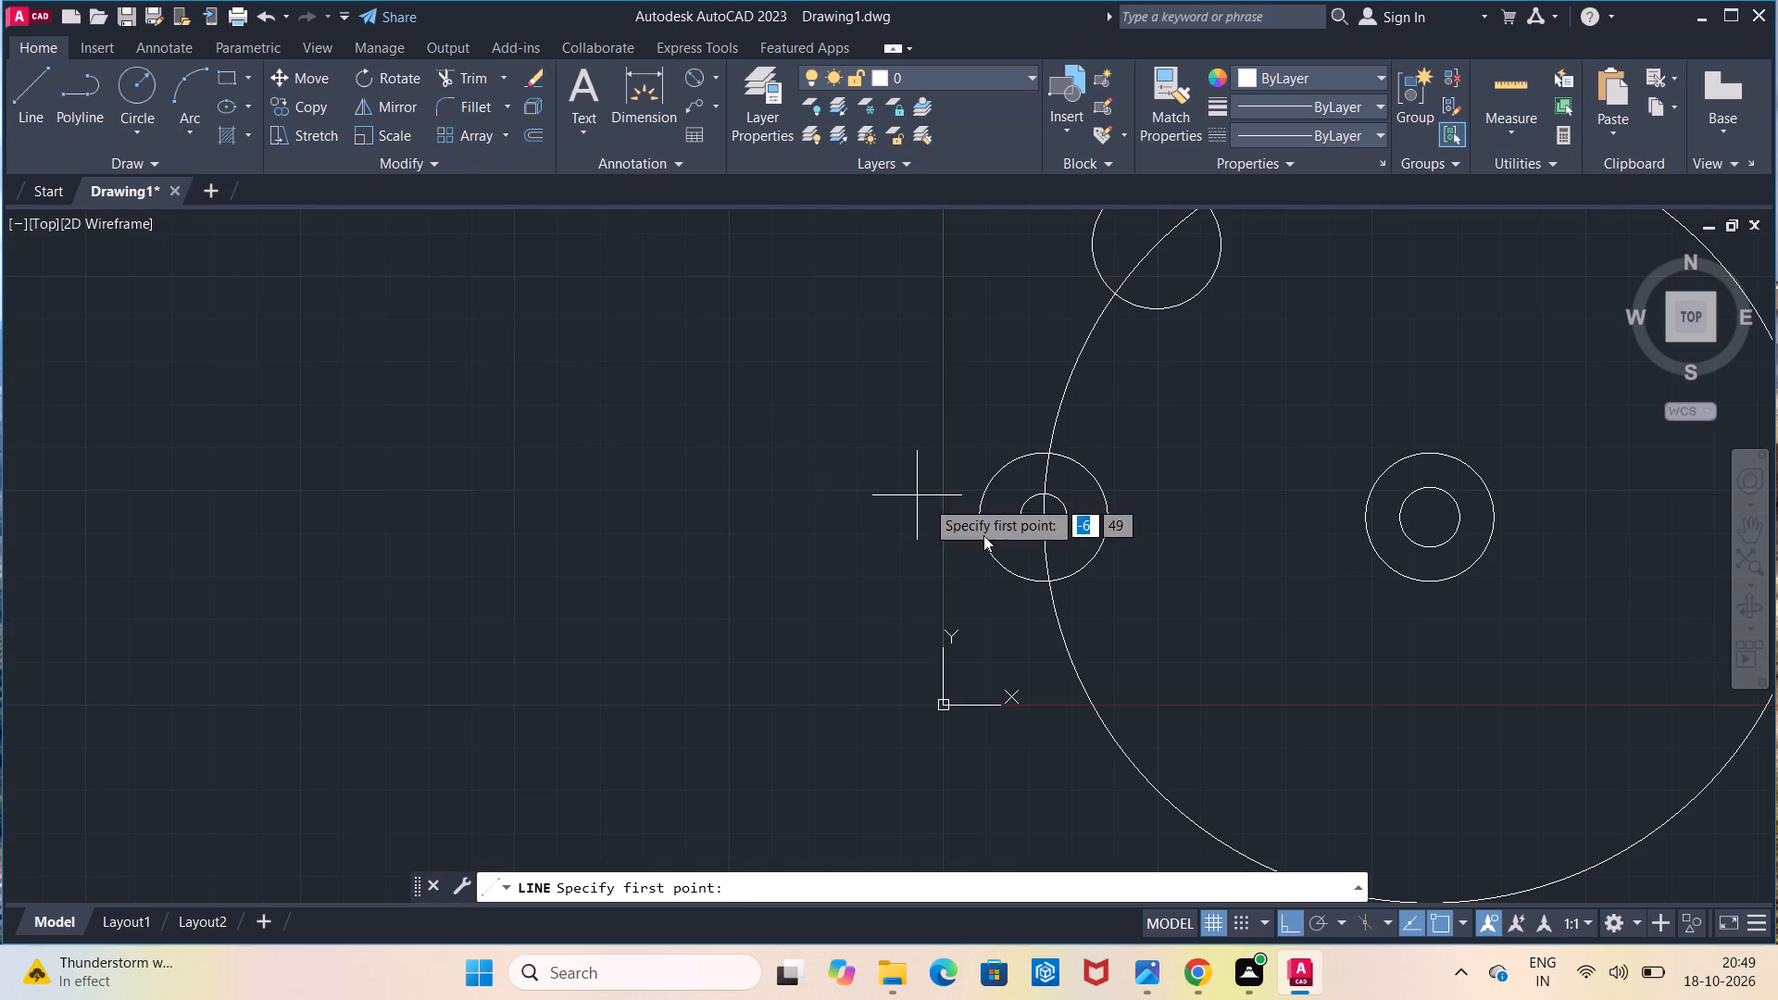
pyautogui.click(1056, 588)
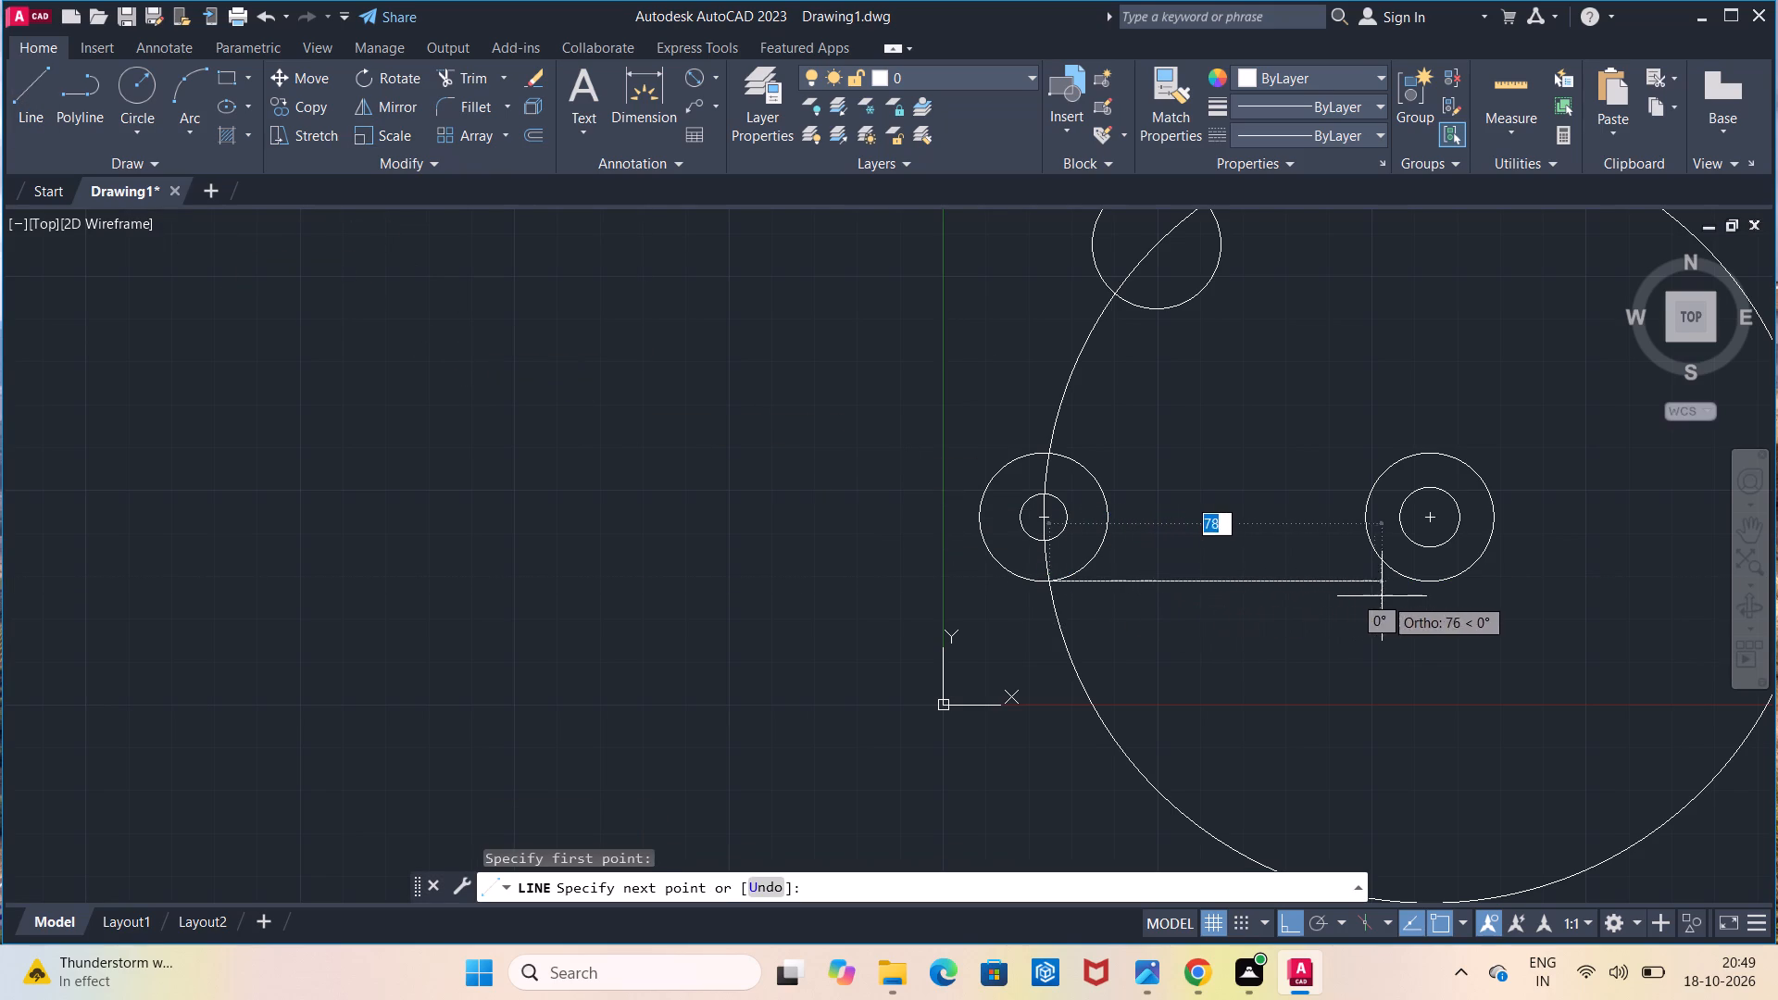
pyautogui.click(1433, 591)
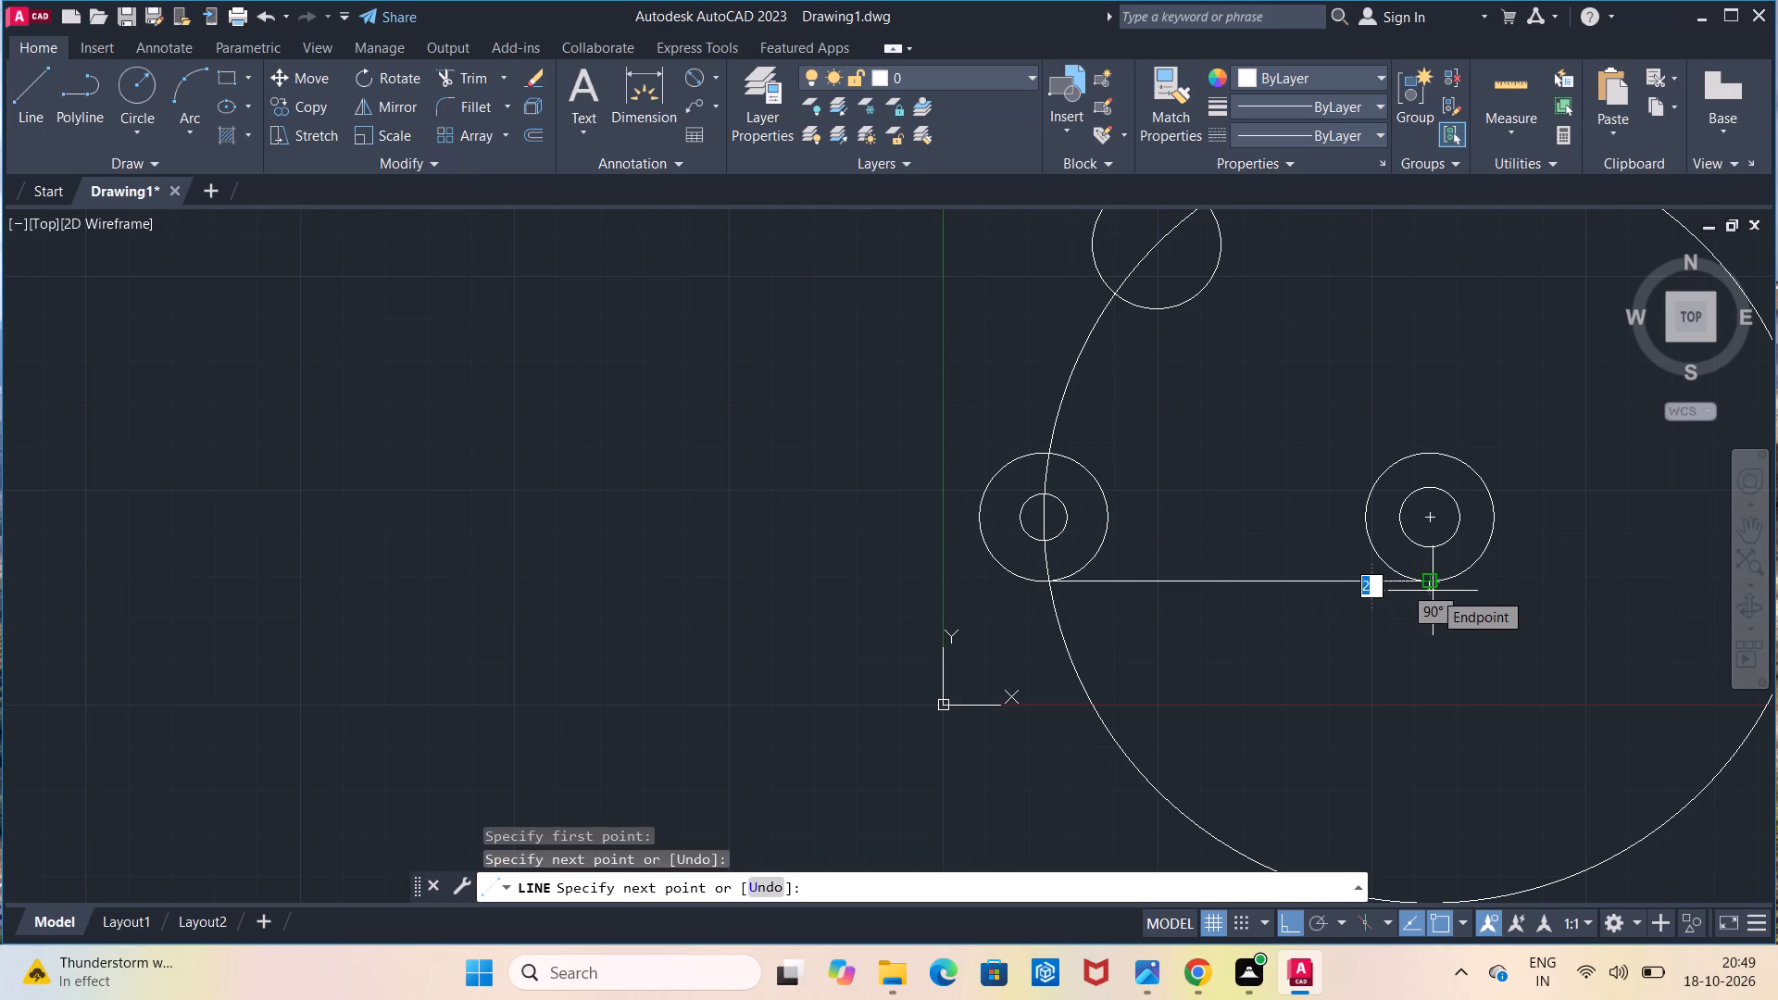
pyautogui.press('Escape')
# Trim the large hole-centre circle down to the arc passing through the left and upper 15 mm radius circles.
pyautogui.scroll(-1, 1130, 429)
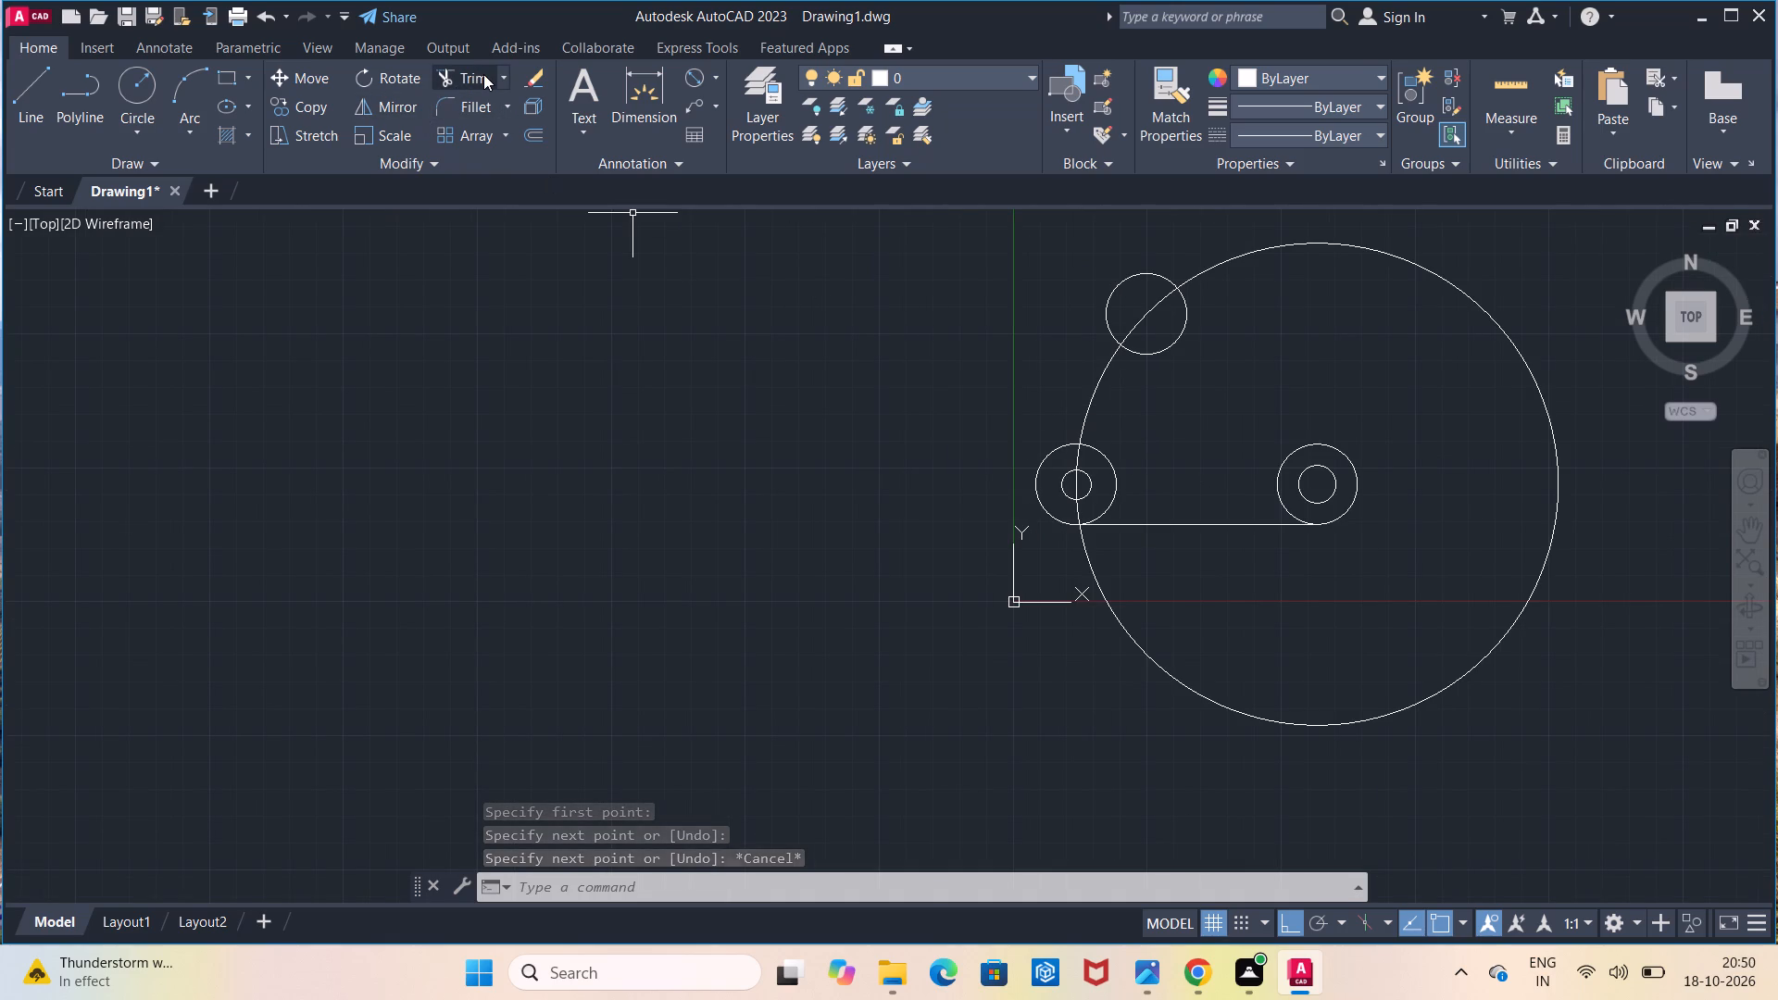
pyautogui.click(530, 76)
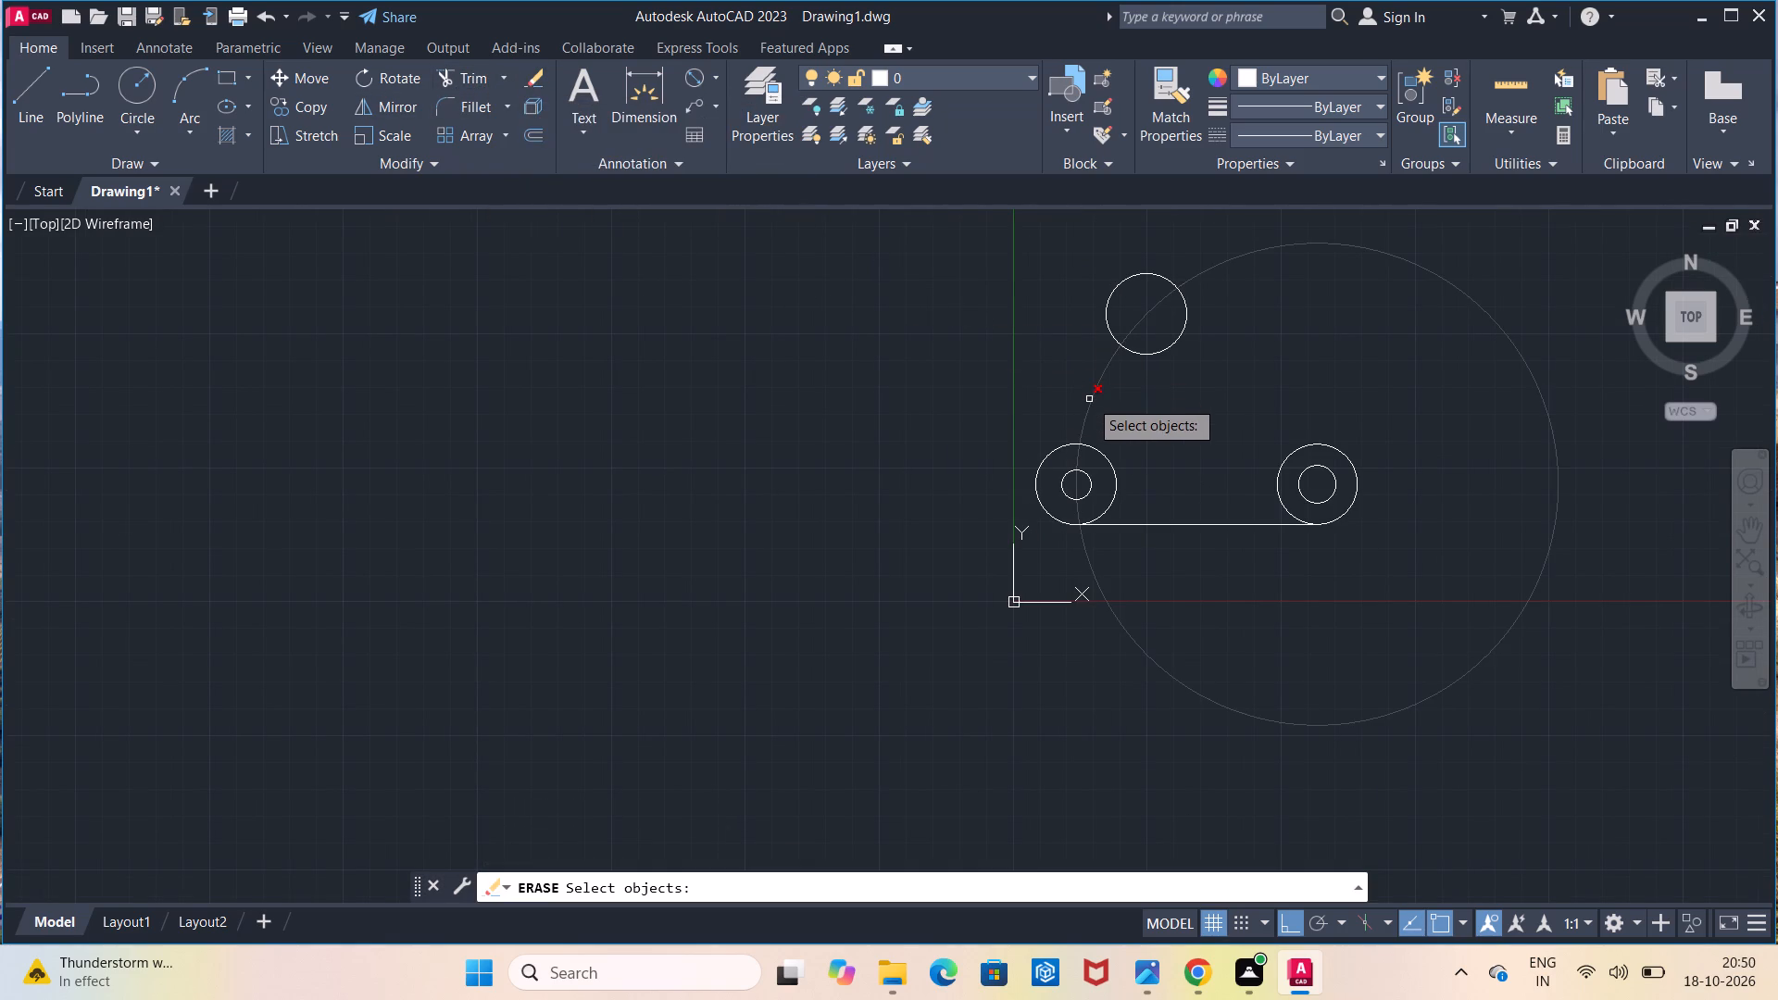
pyautogui.press('Escape')
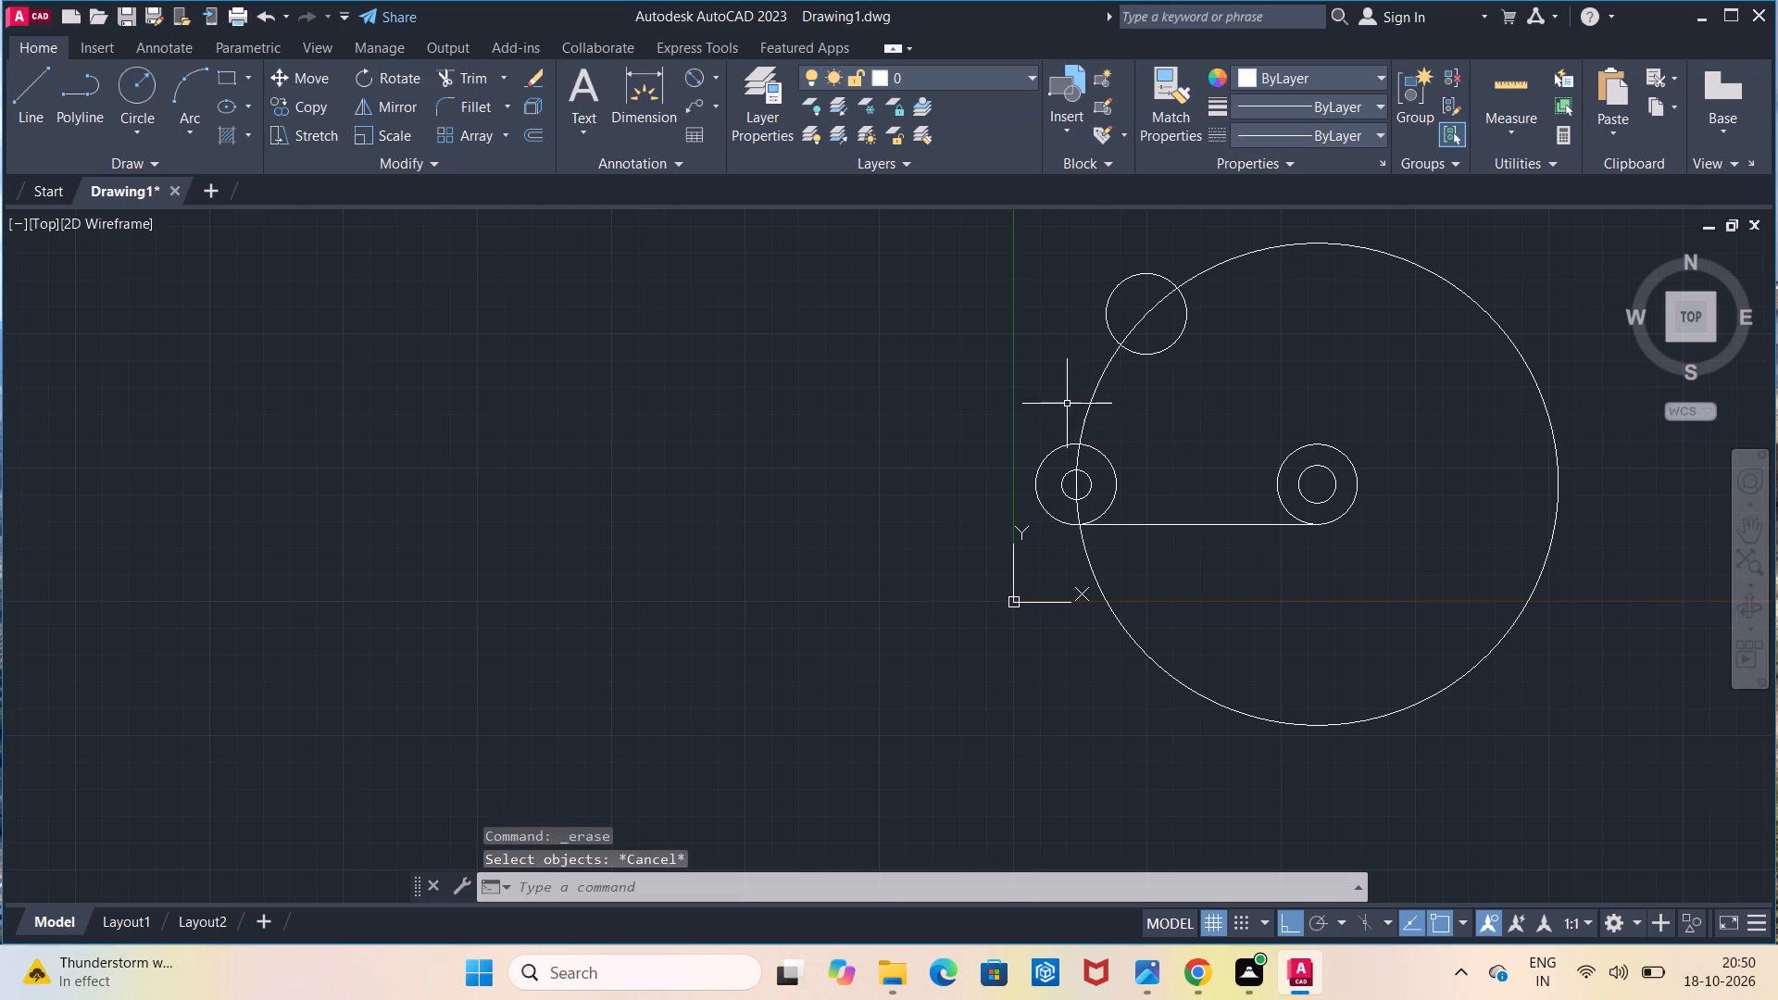
pyautogui.click(478, 82)
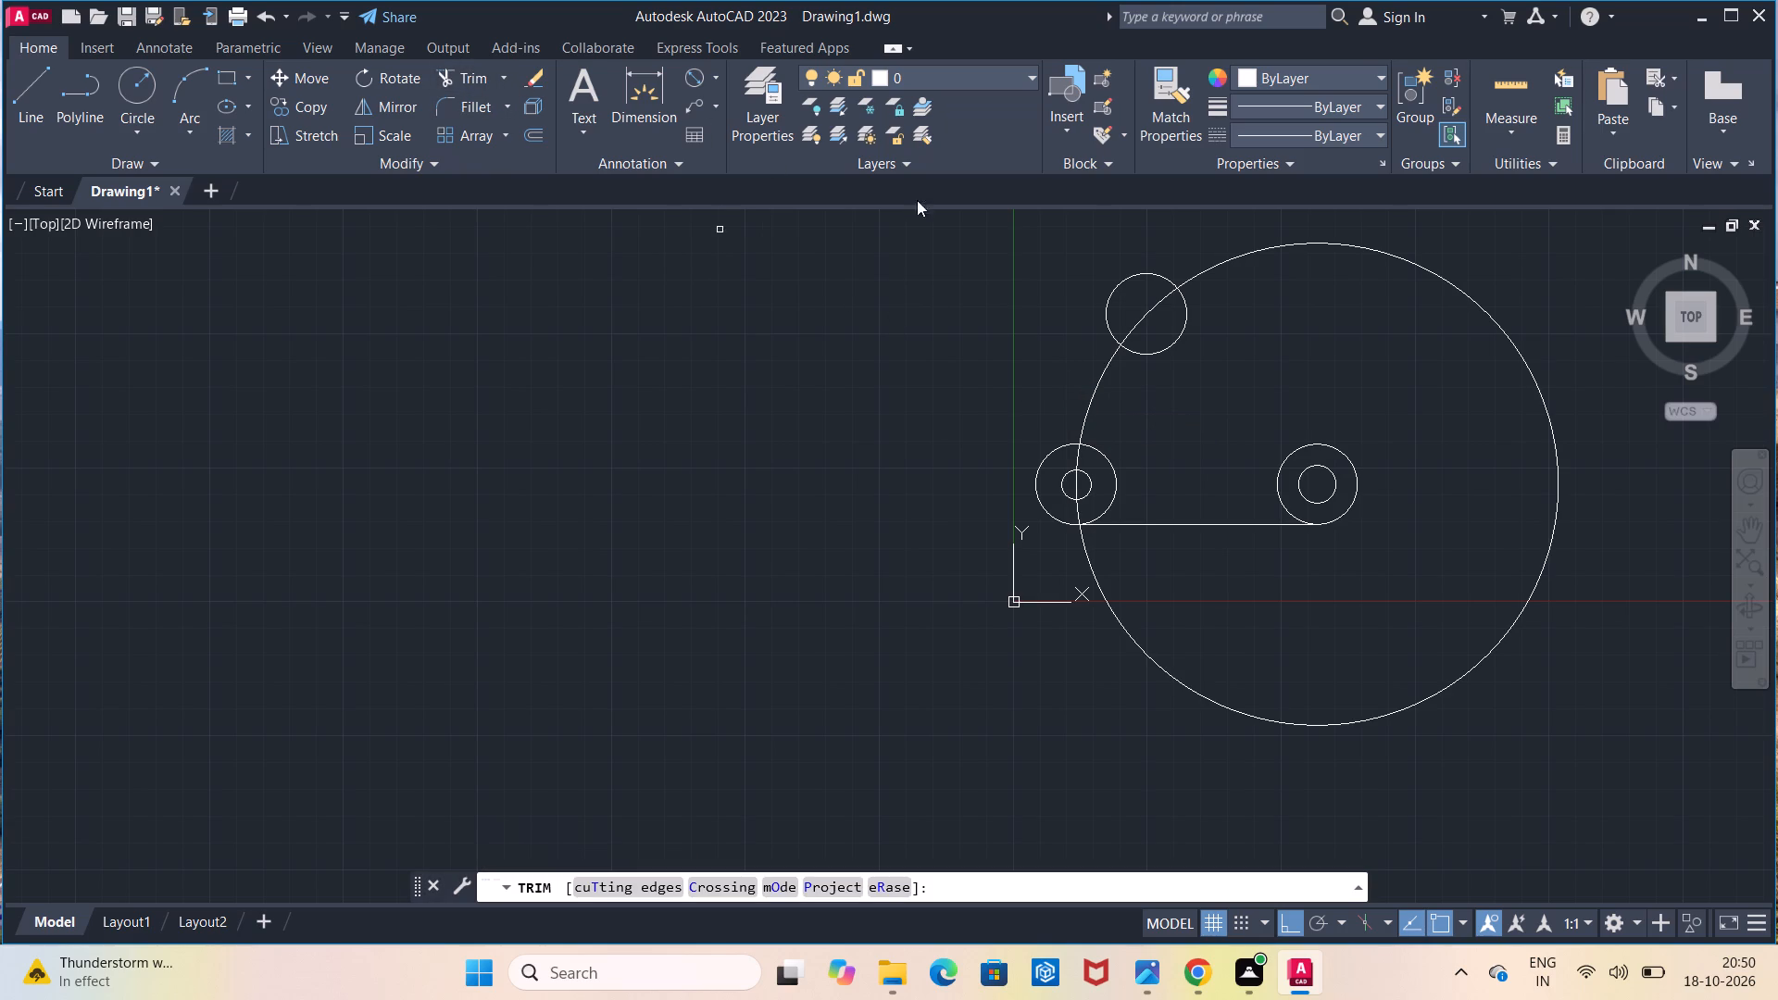
pyautogui.click(1259, 254)
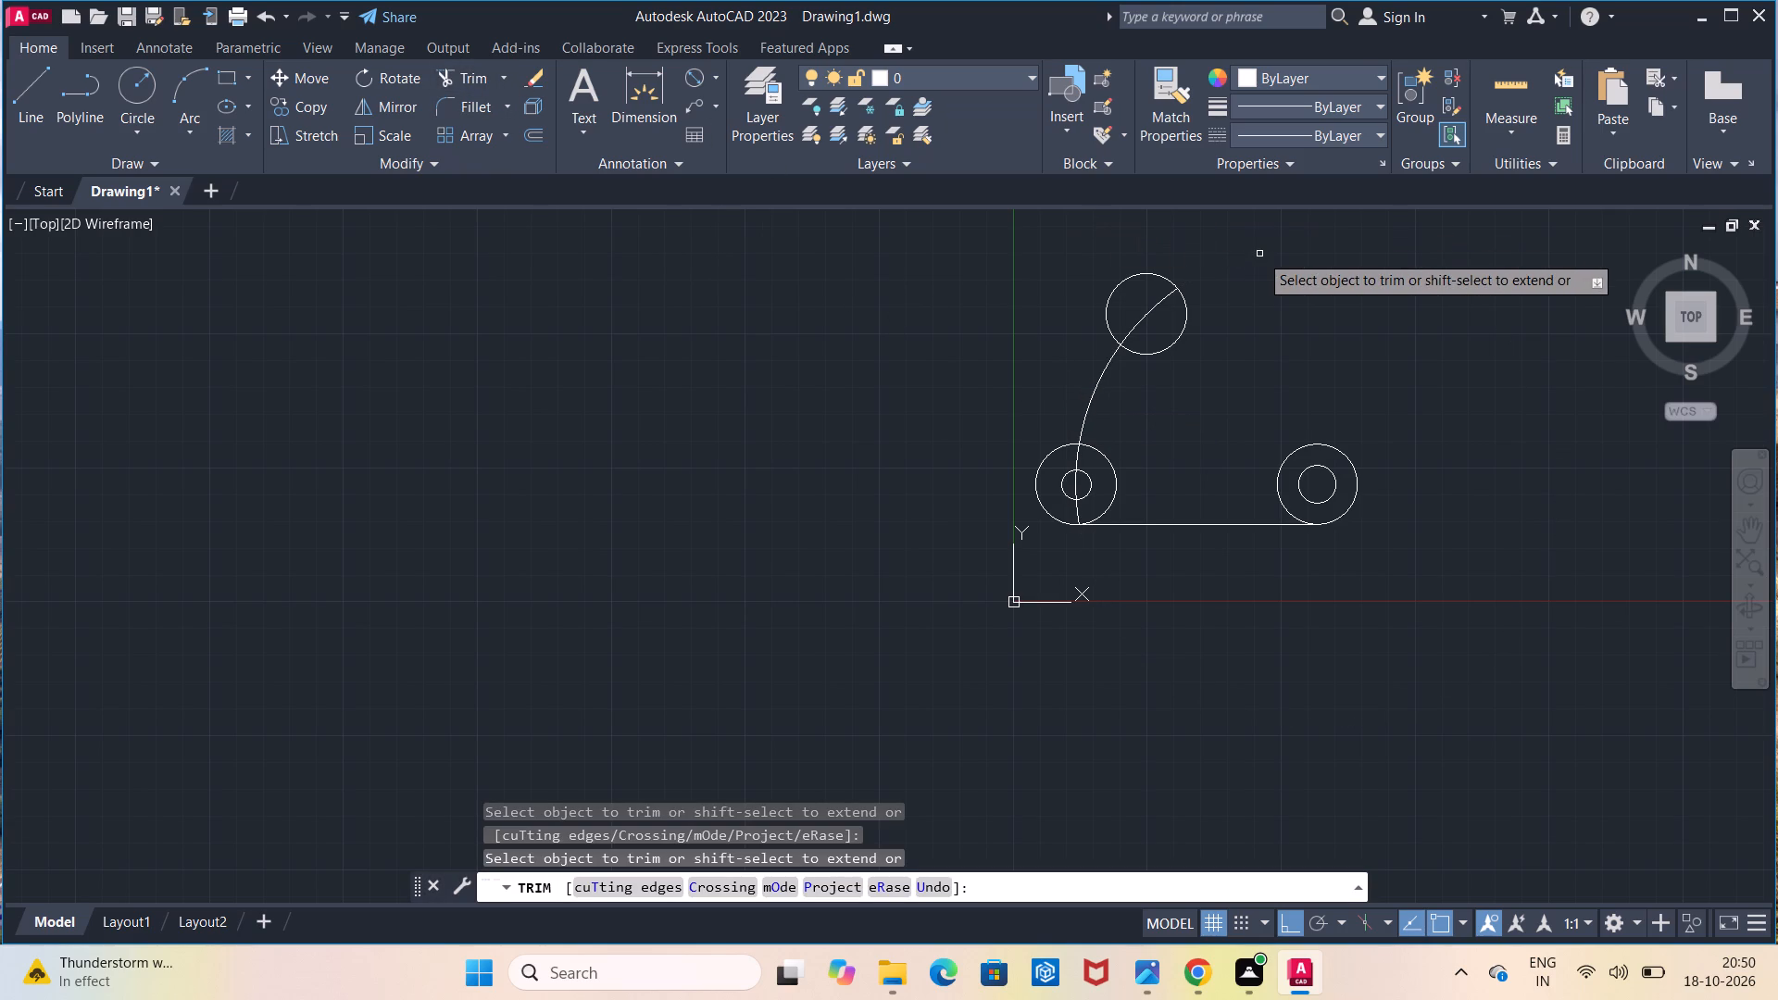
pyautogui.press('Escape')
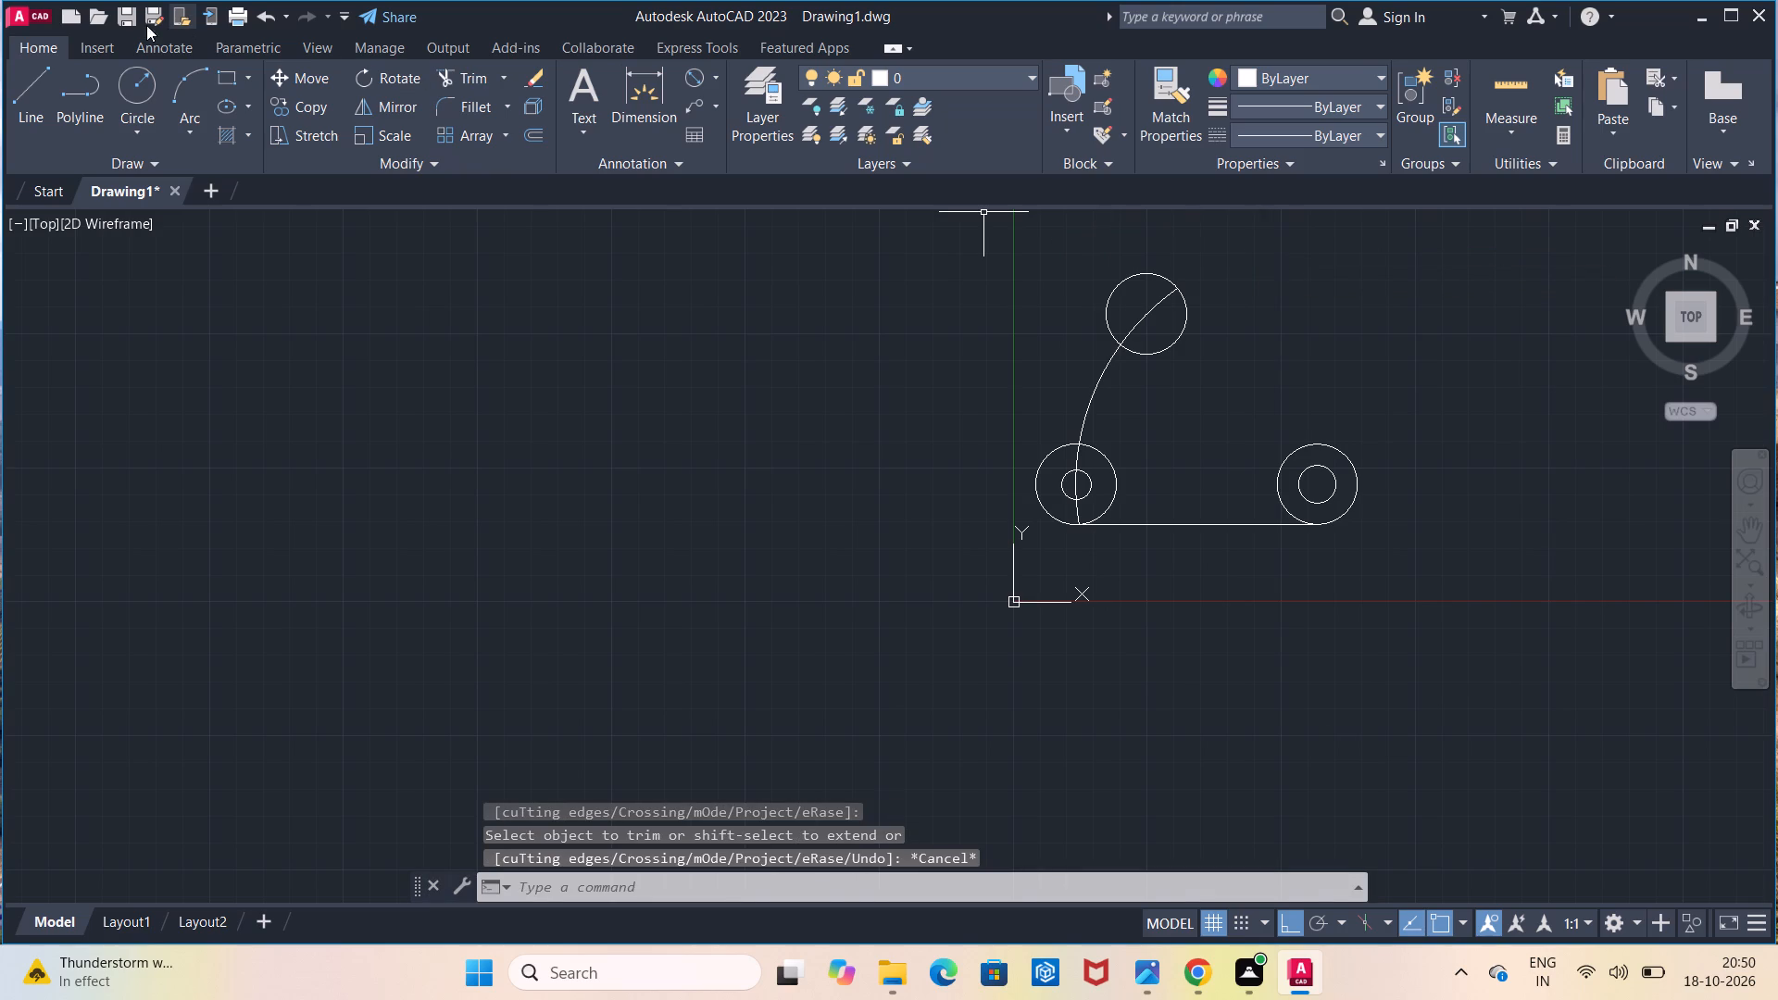
# Draw an 11 mm diameter hole circle concentric with the upper 15 mm radius circle.
pyautogui.click(146, 114)
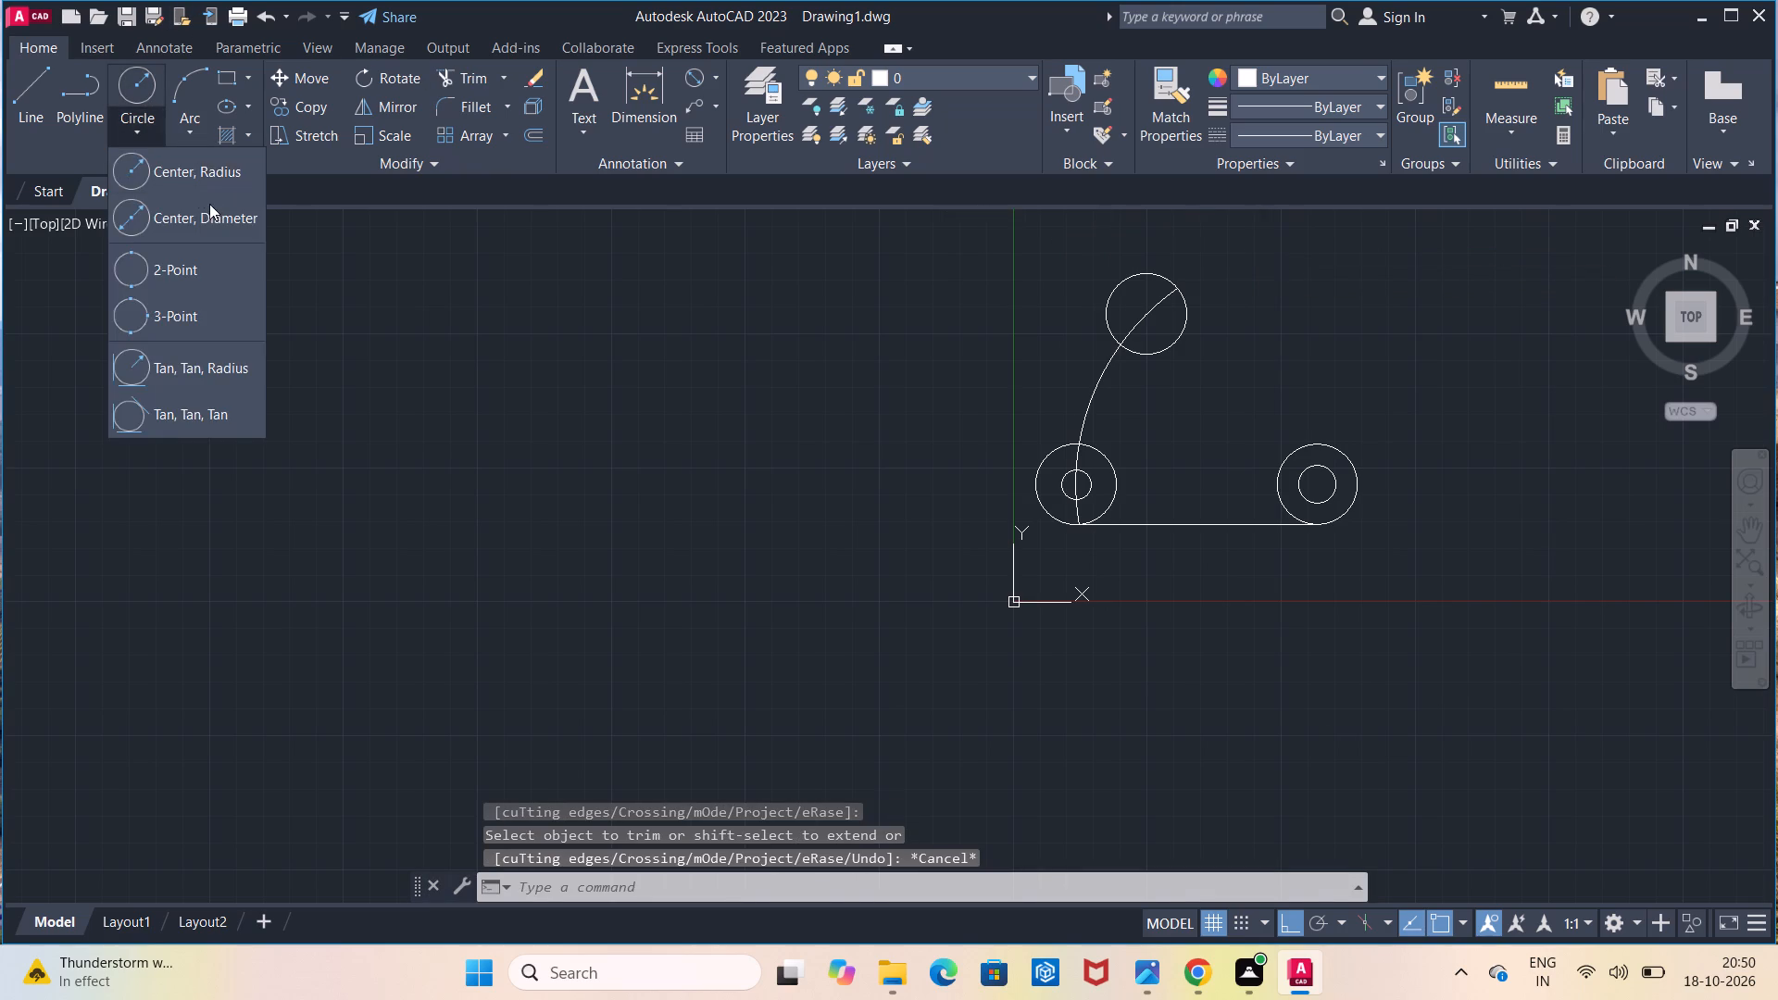
pyautogui.click(209, 204)
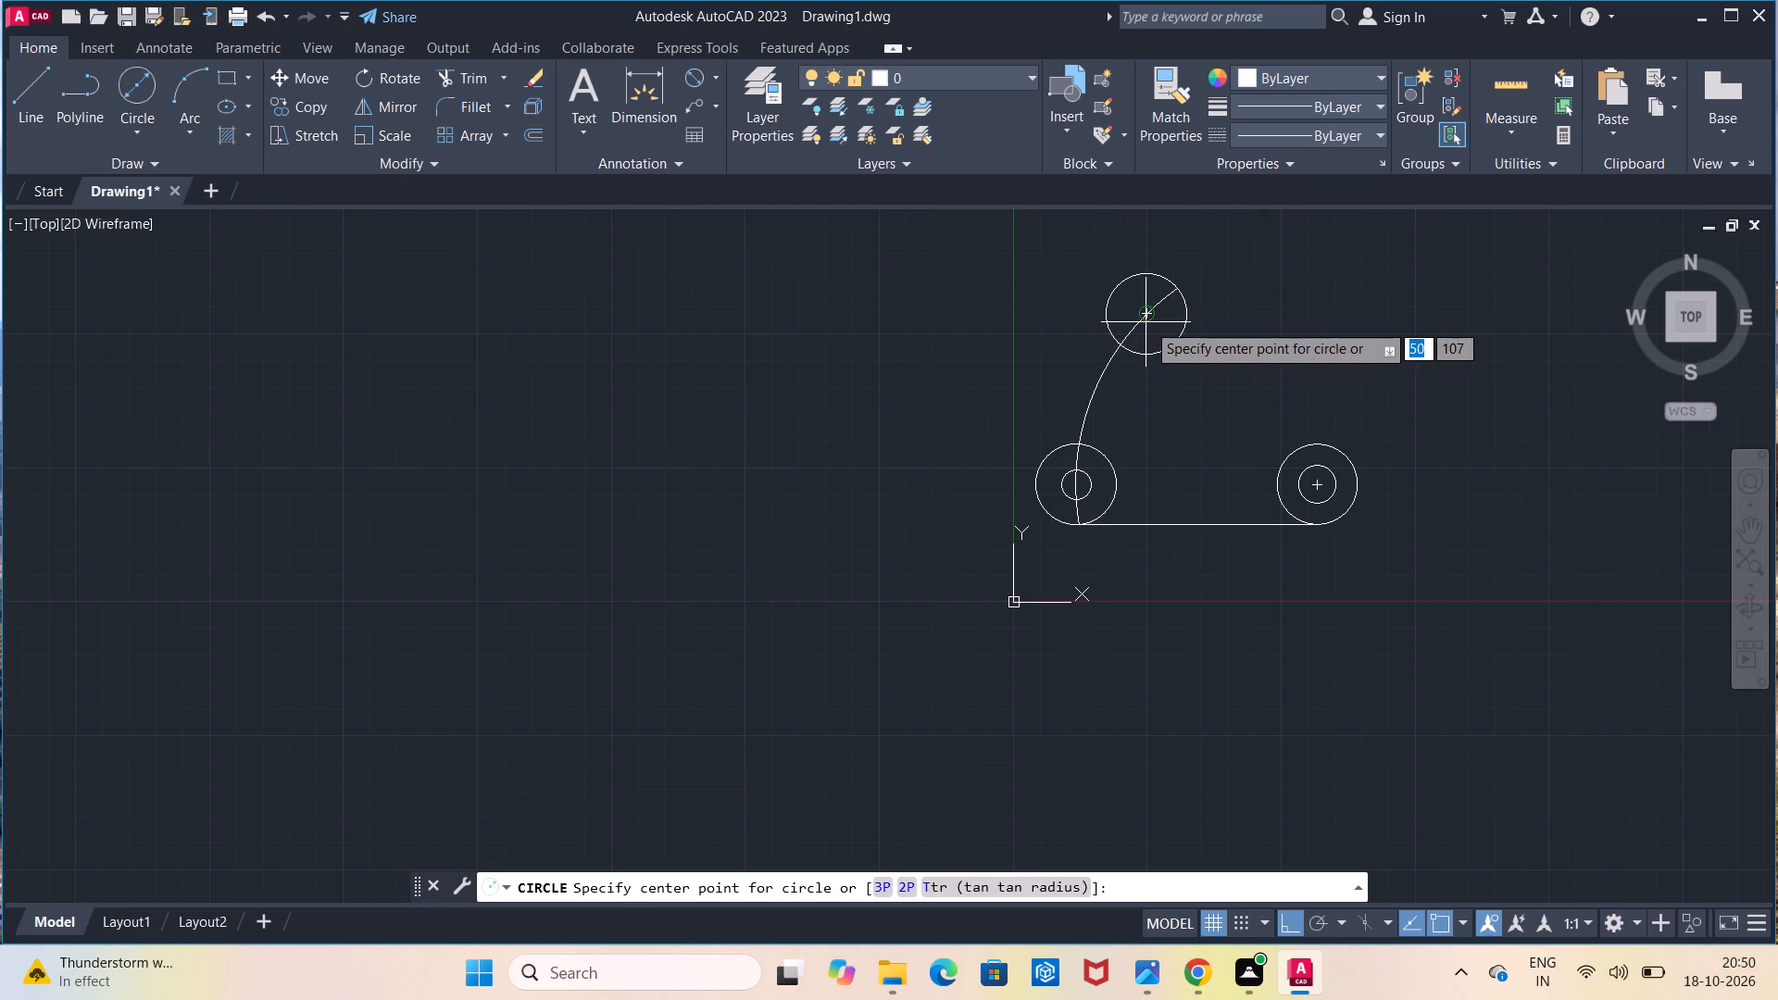
pyautogui.click(1146, 319)
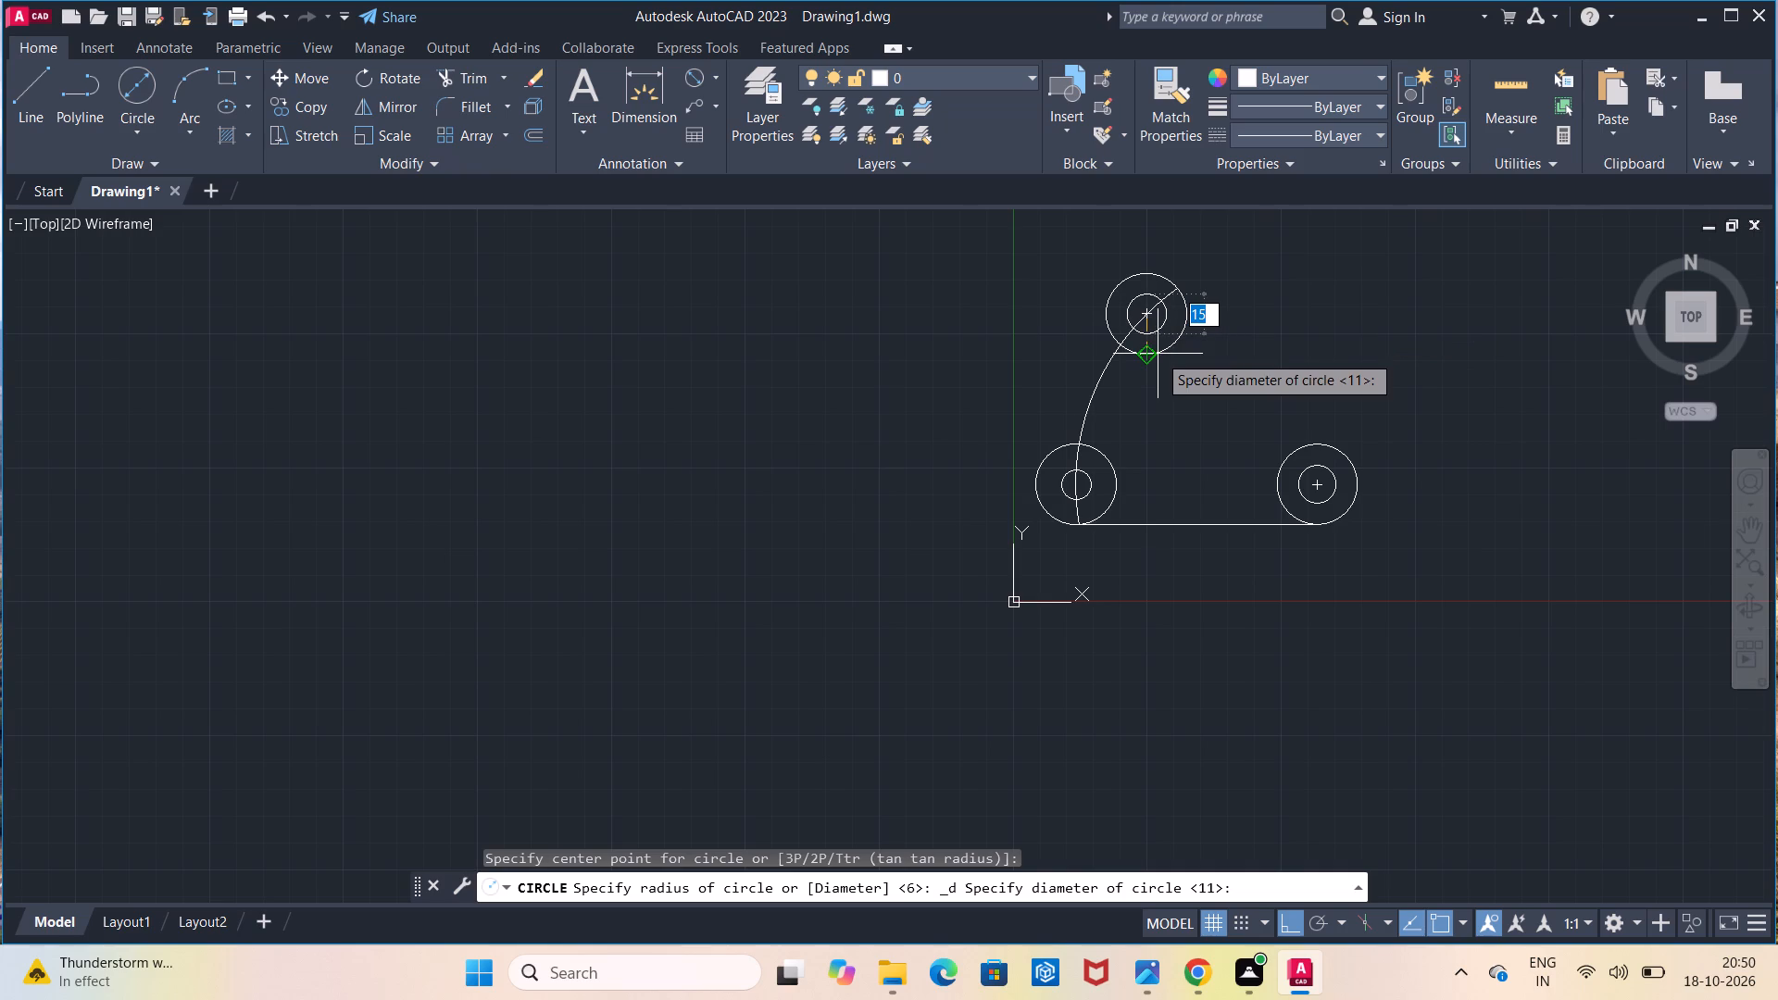
pyautogui.write('11')
pyautogui.press('Return')
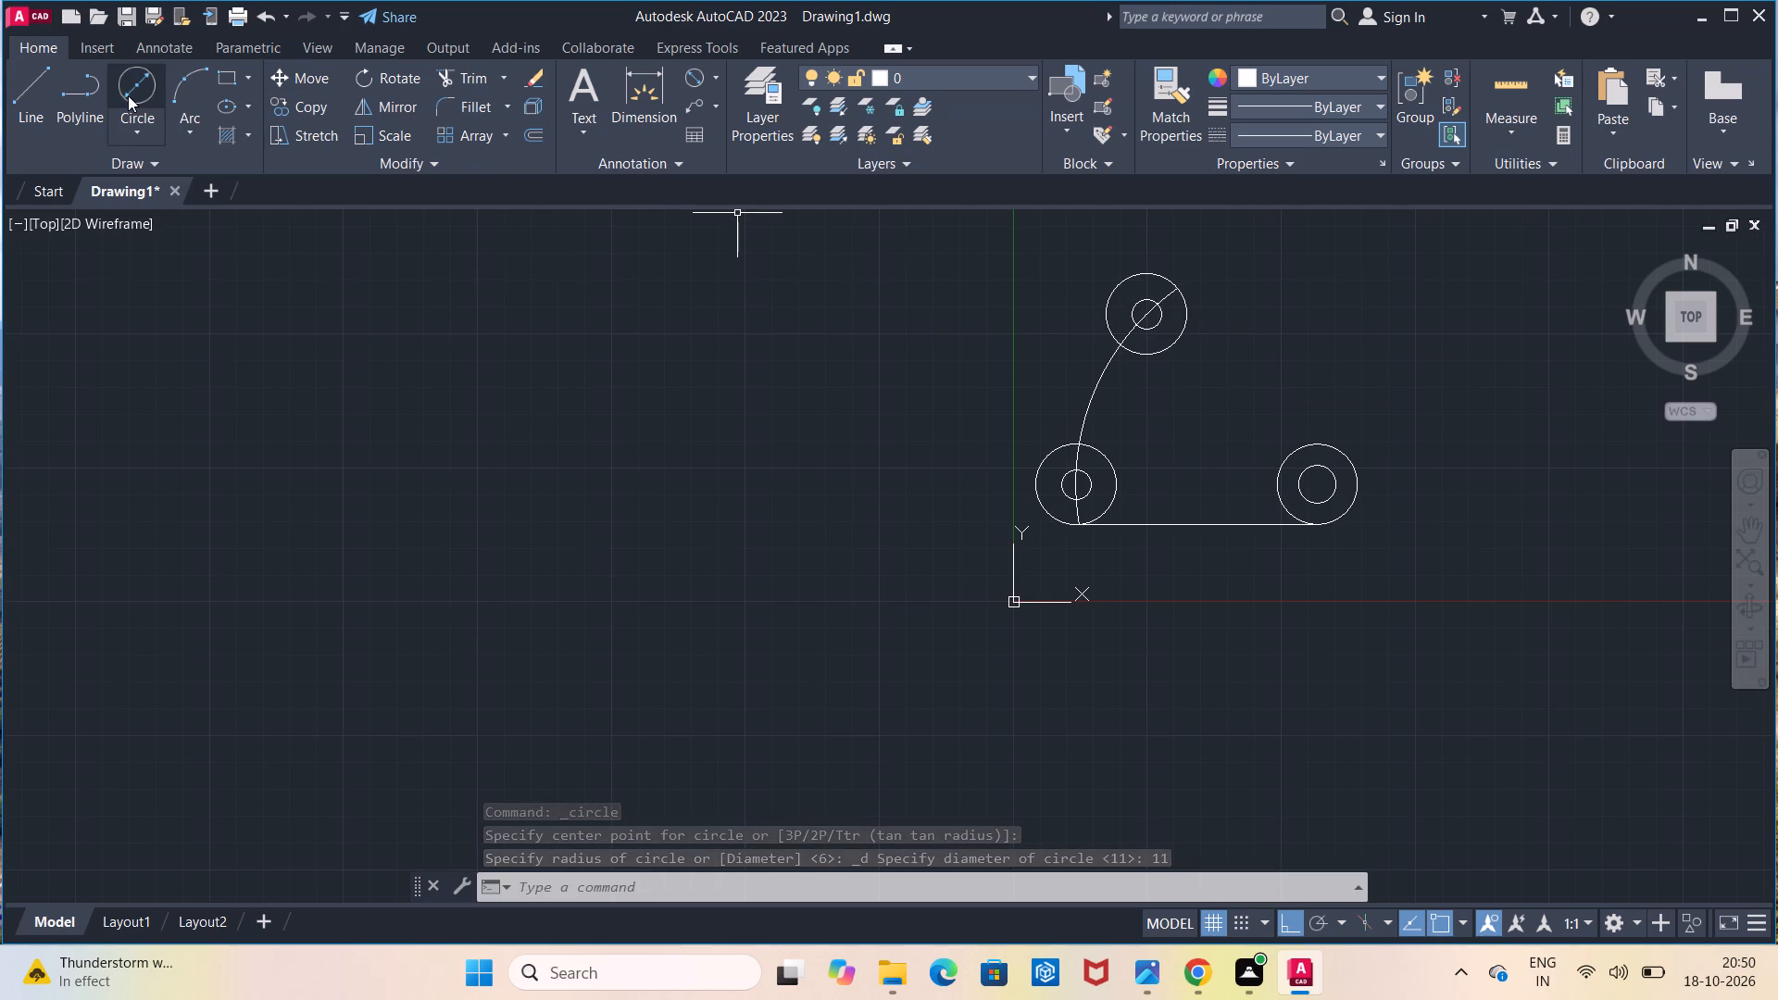
# Draw a circle of radius 105 mm centred on the boss hole.
pyautogui.click(153, 138)
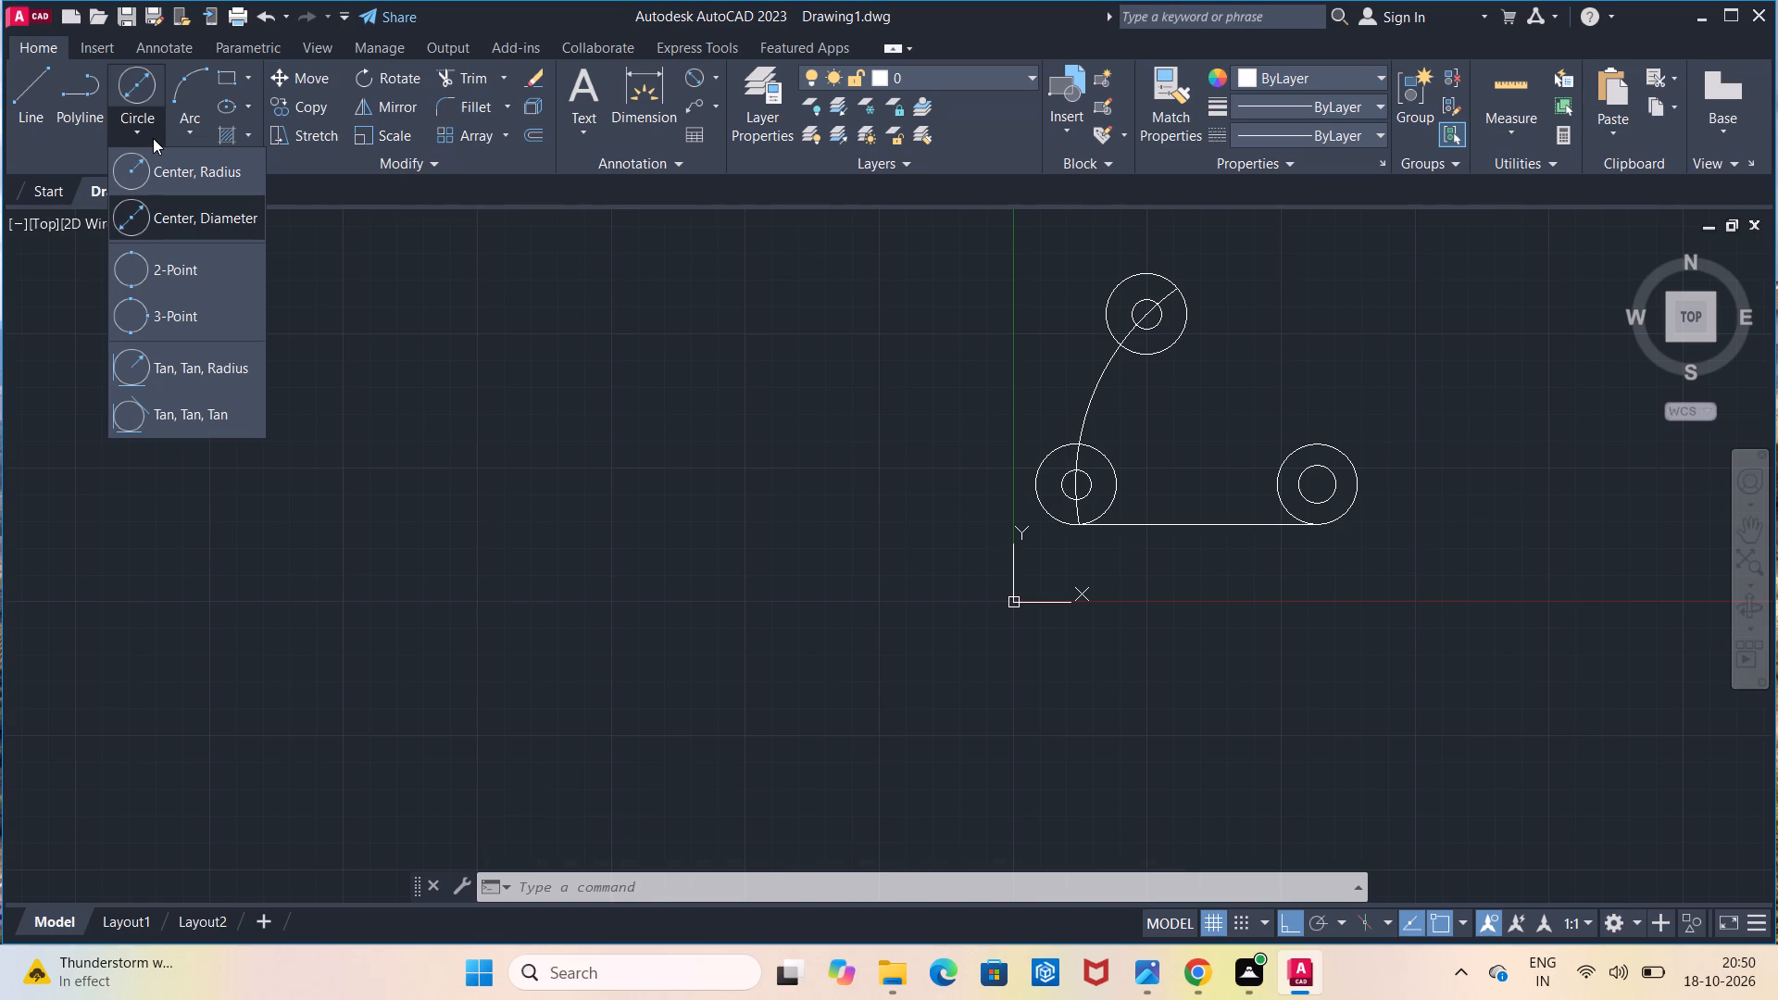
pyautogui.click(178, 158)
pyautogui.click(1319, 482)
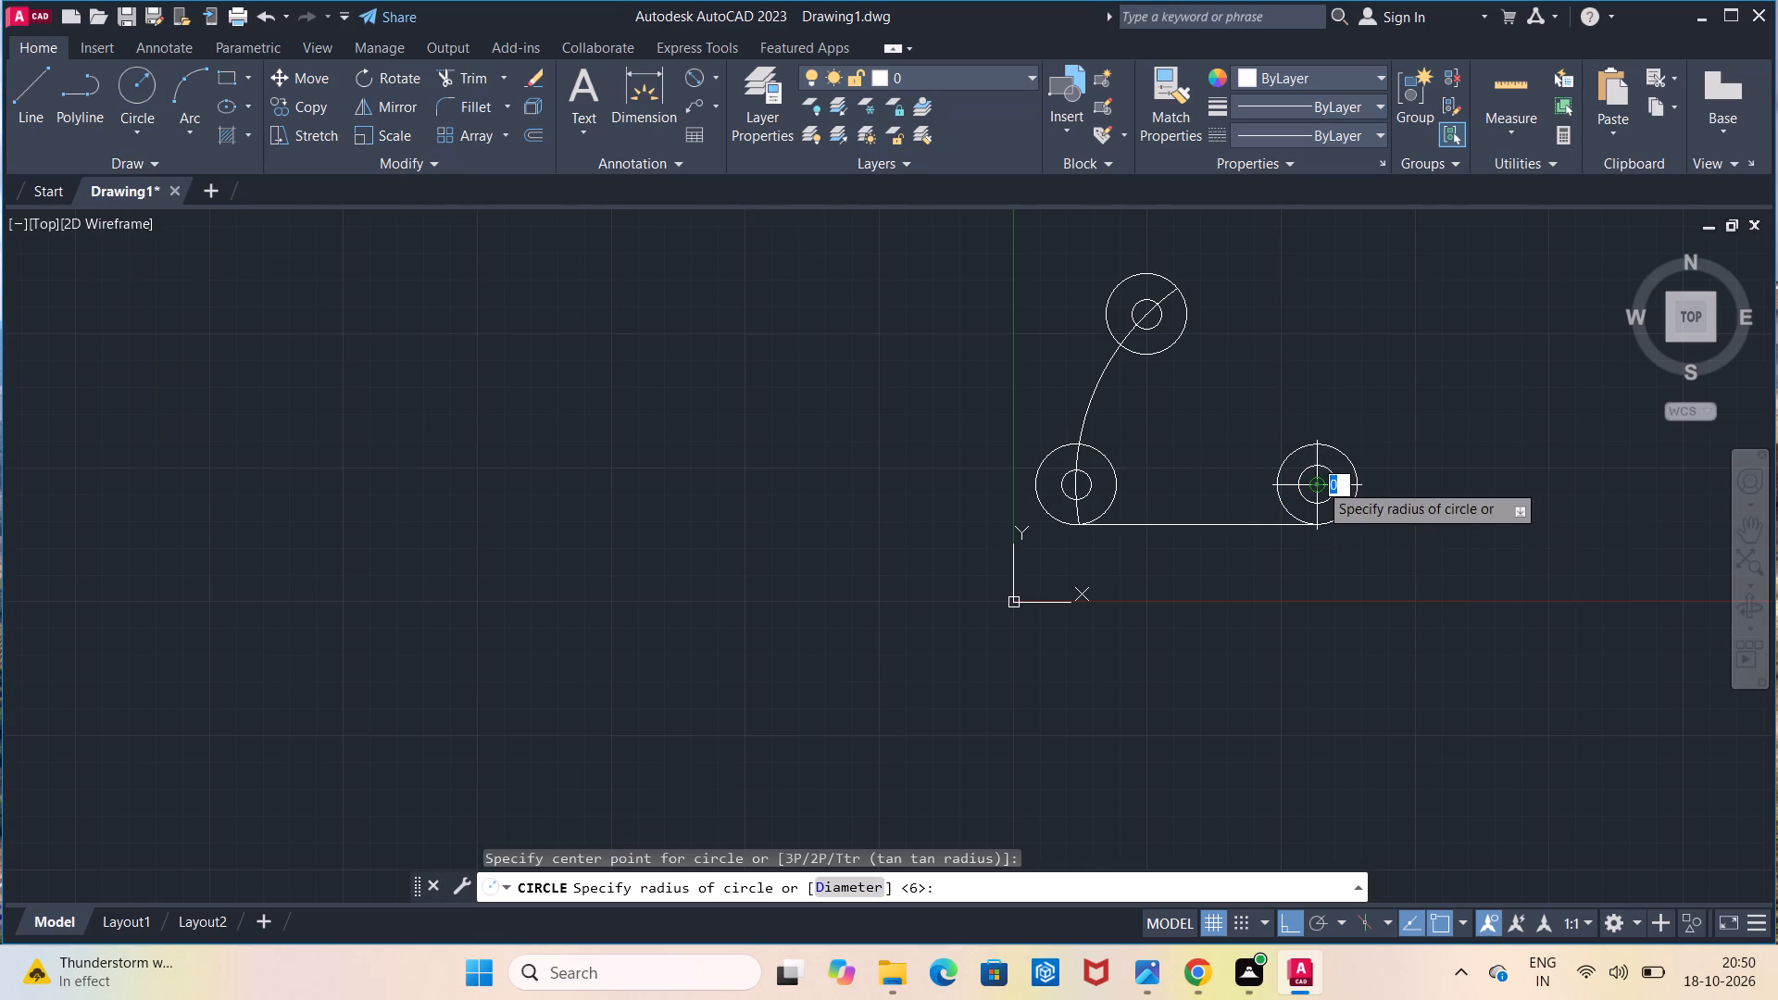
pyautogui.write('10')
pyautogui.press('5')
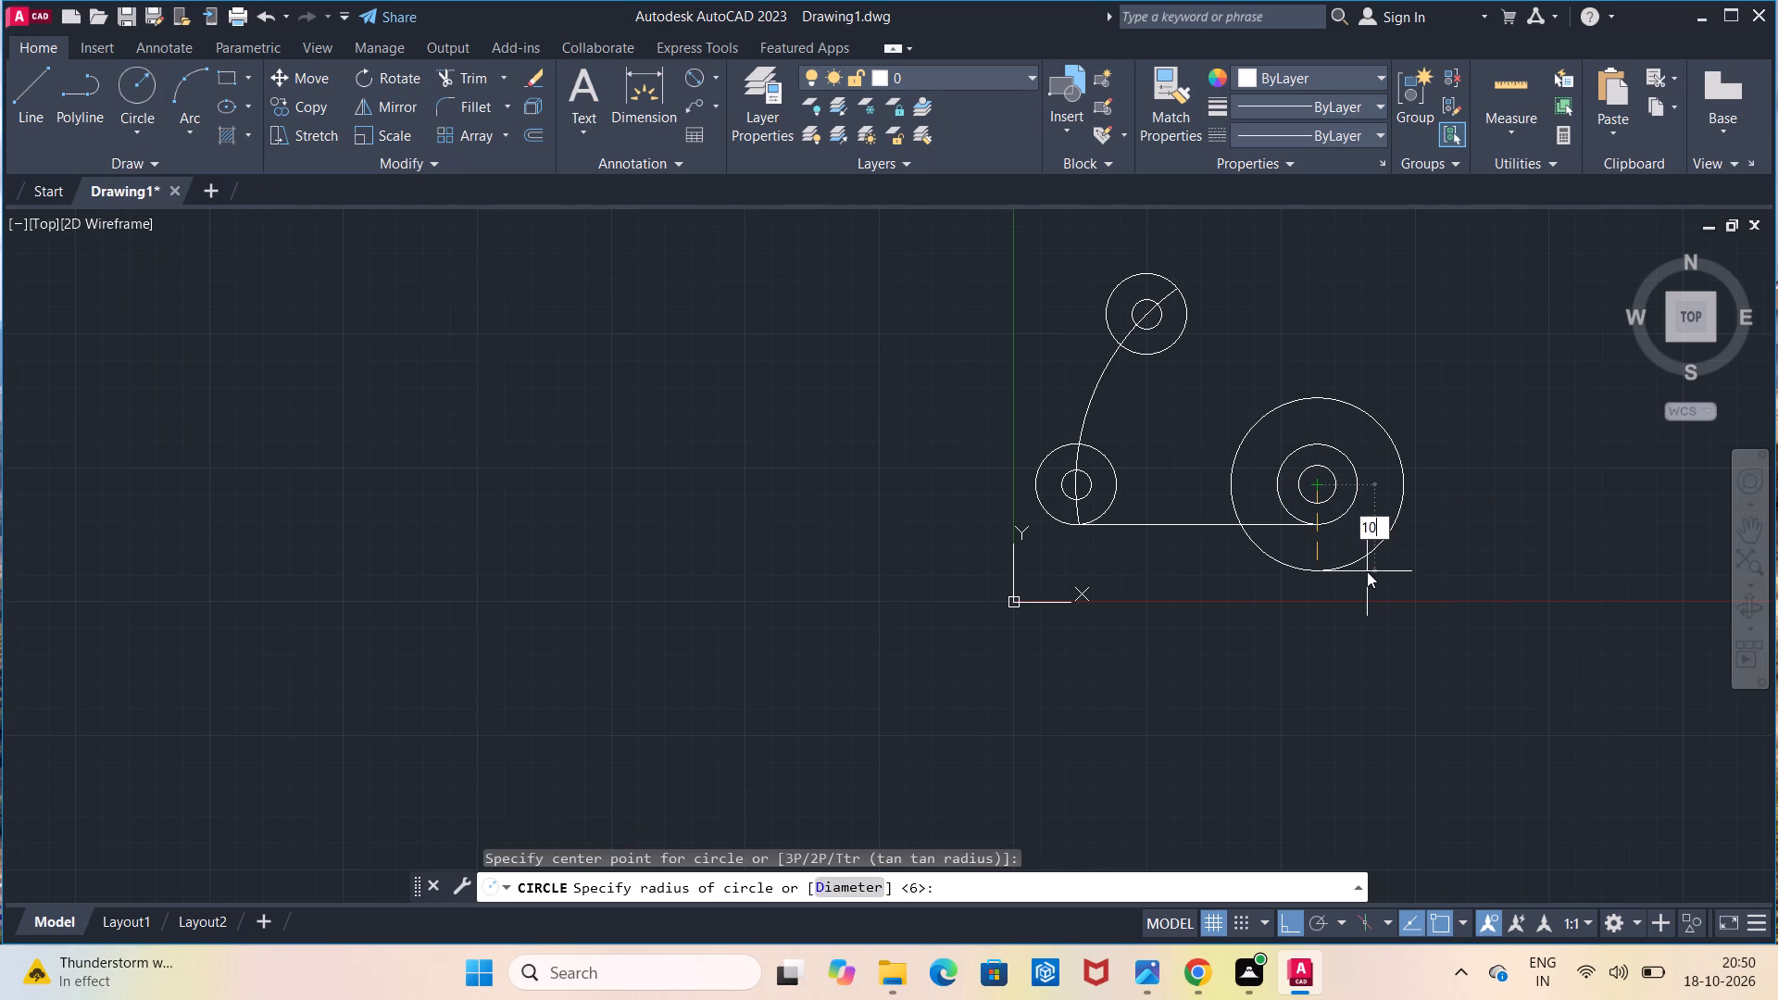
pyautogui.press('Return')
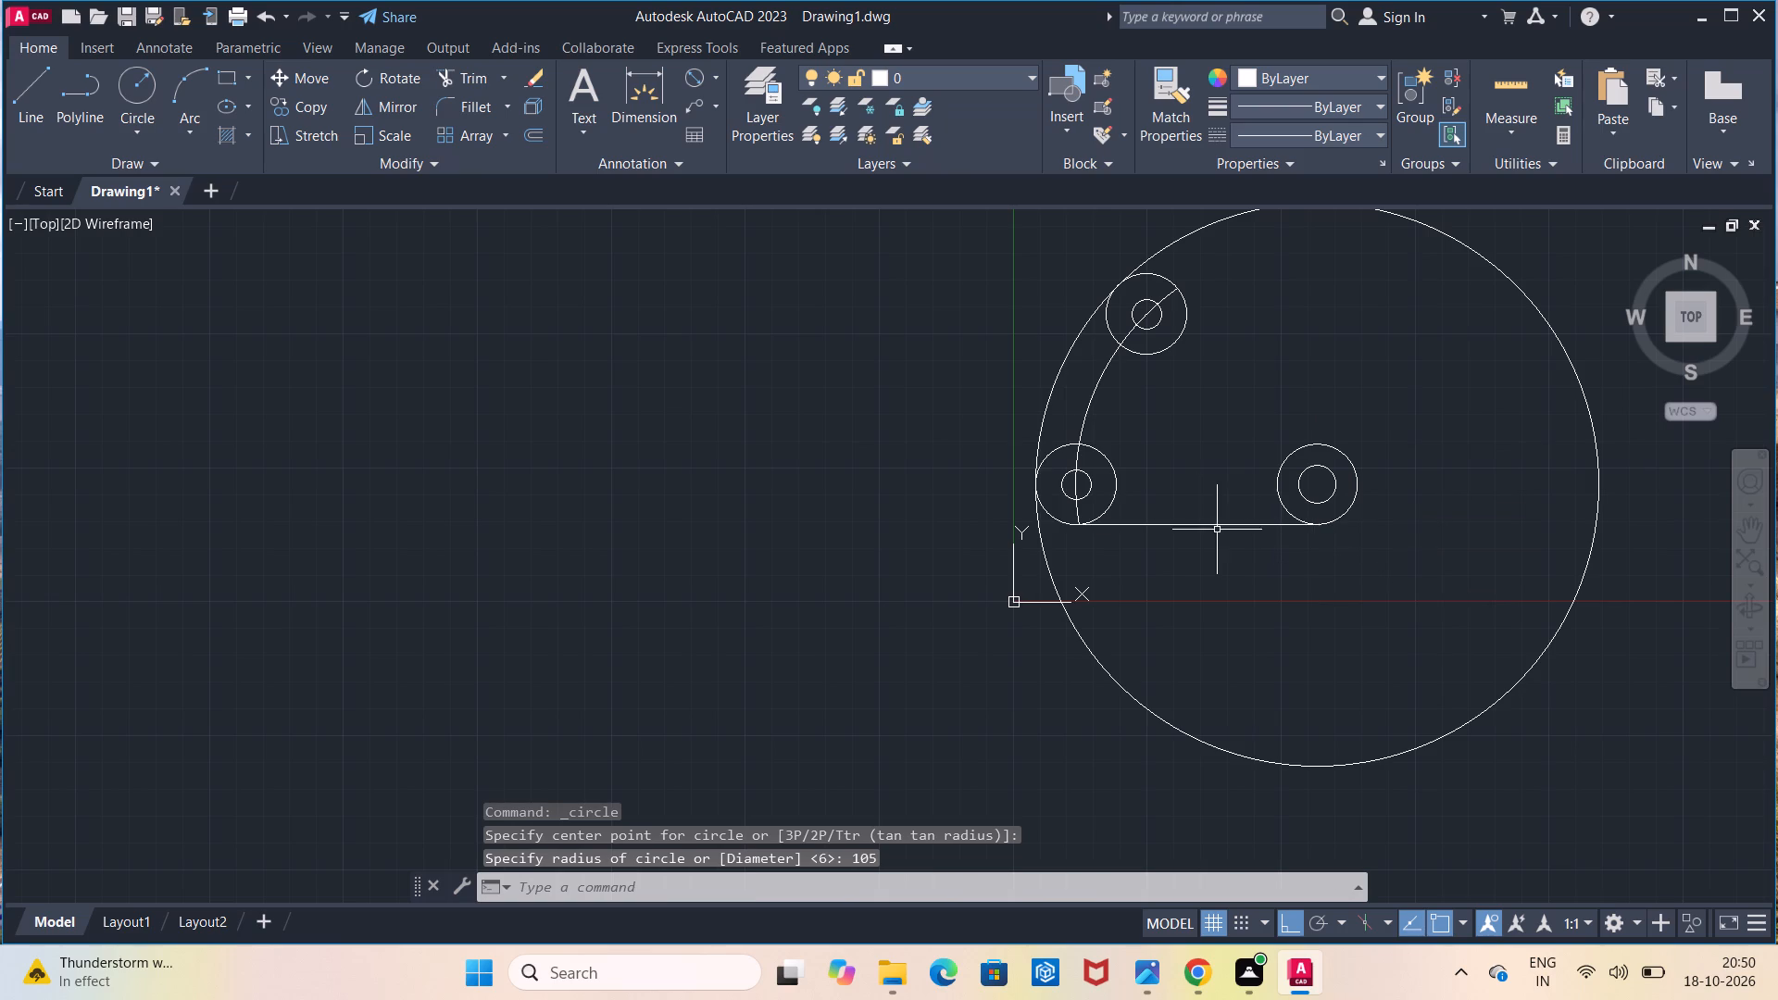
# Trim the 105 mm radius circle to leave only the outer arc between the left and upper corner circles.
pyautogui.click(465, 81)
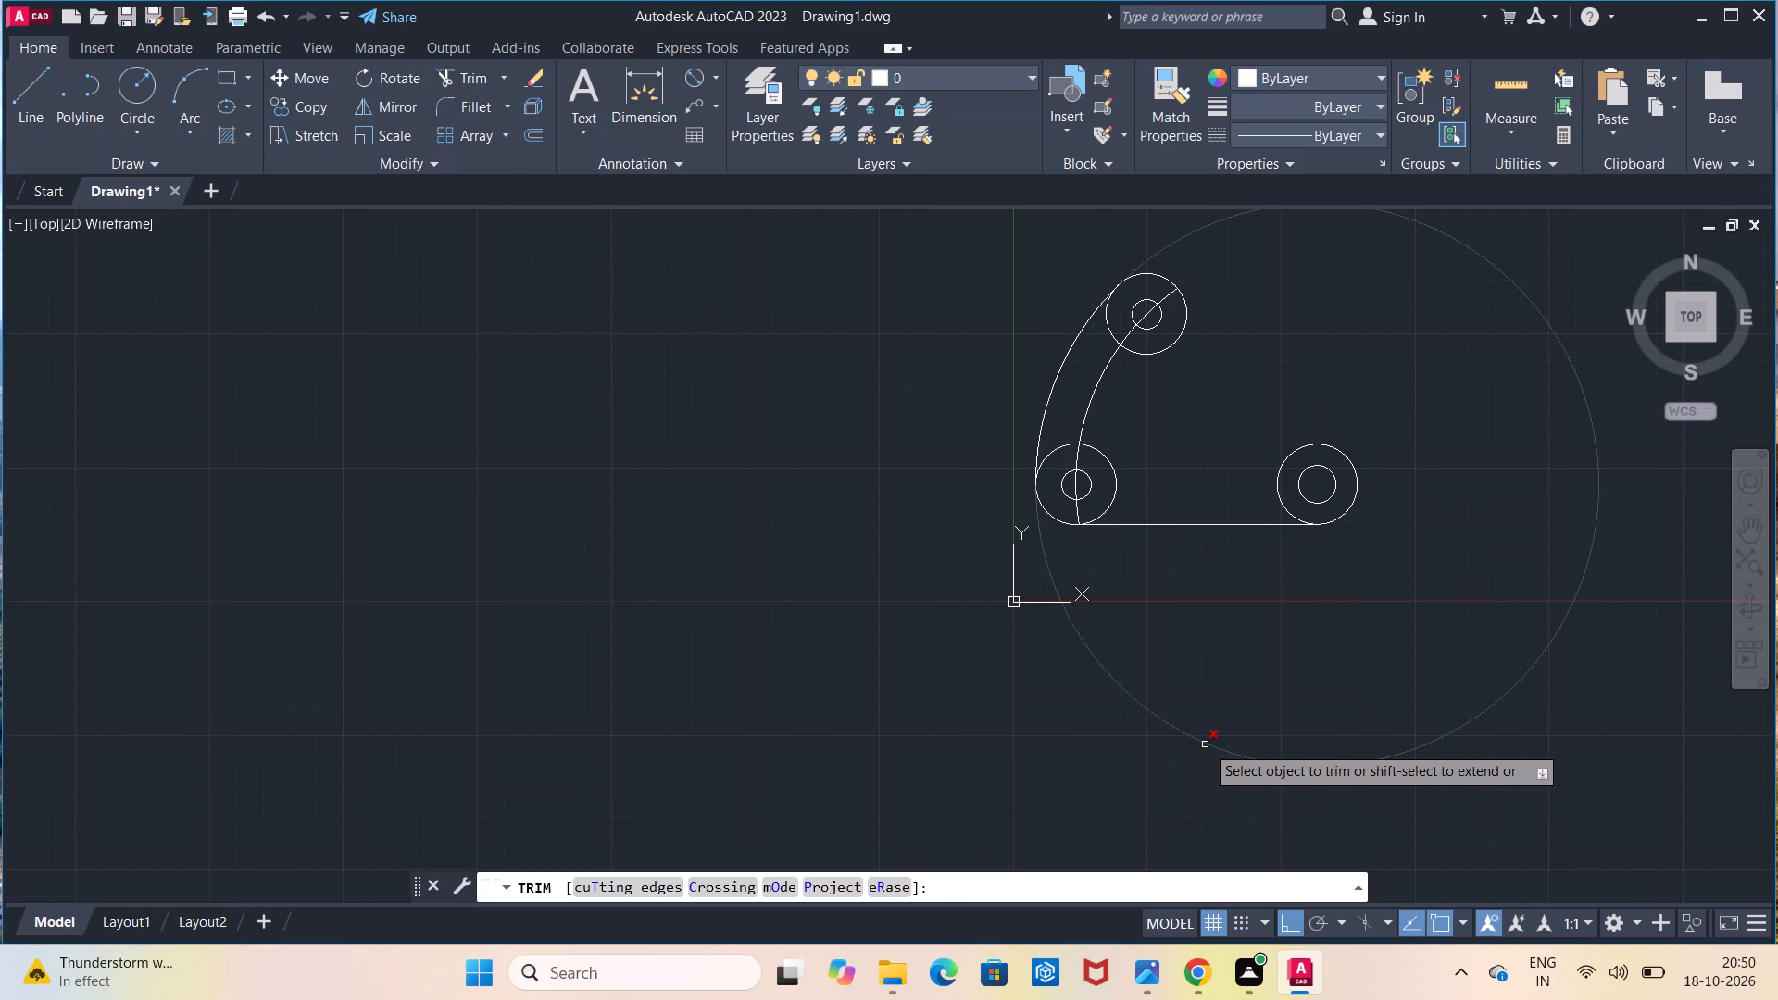
pyautogui.click(1205, 744)
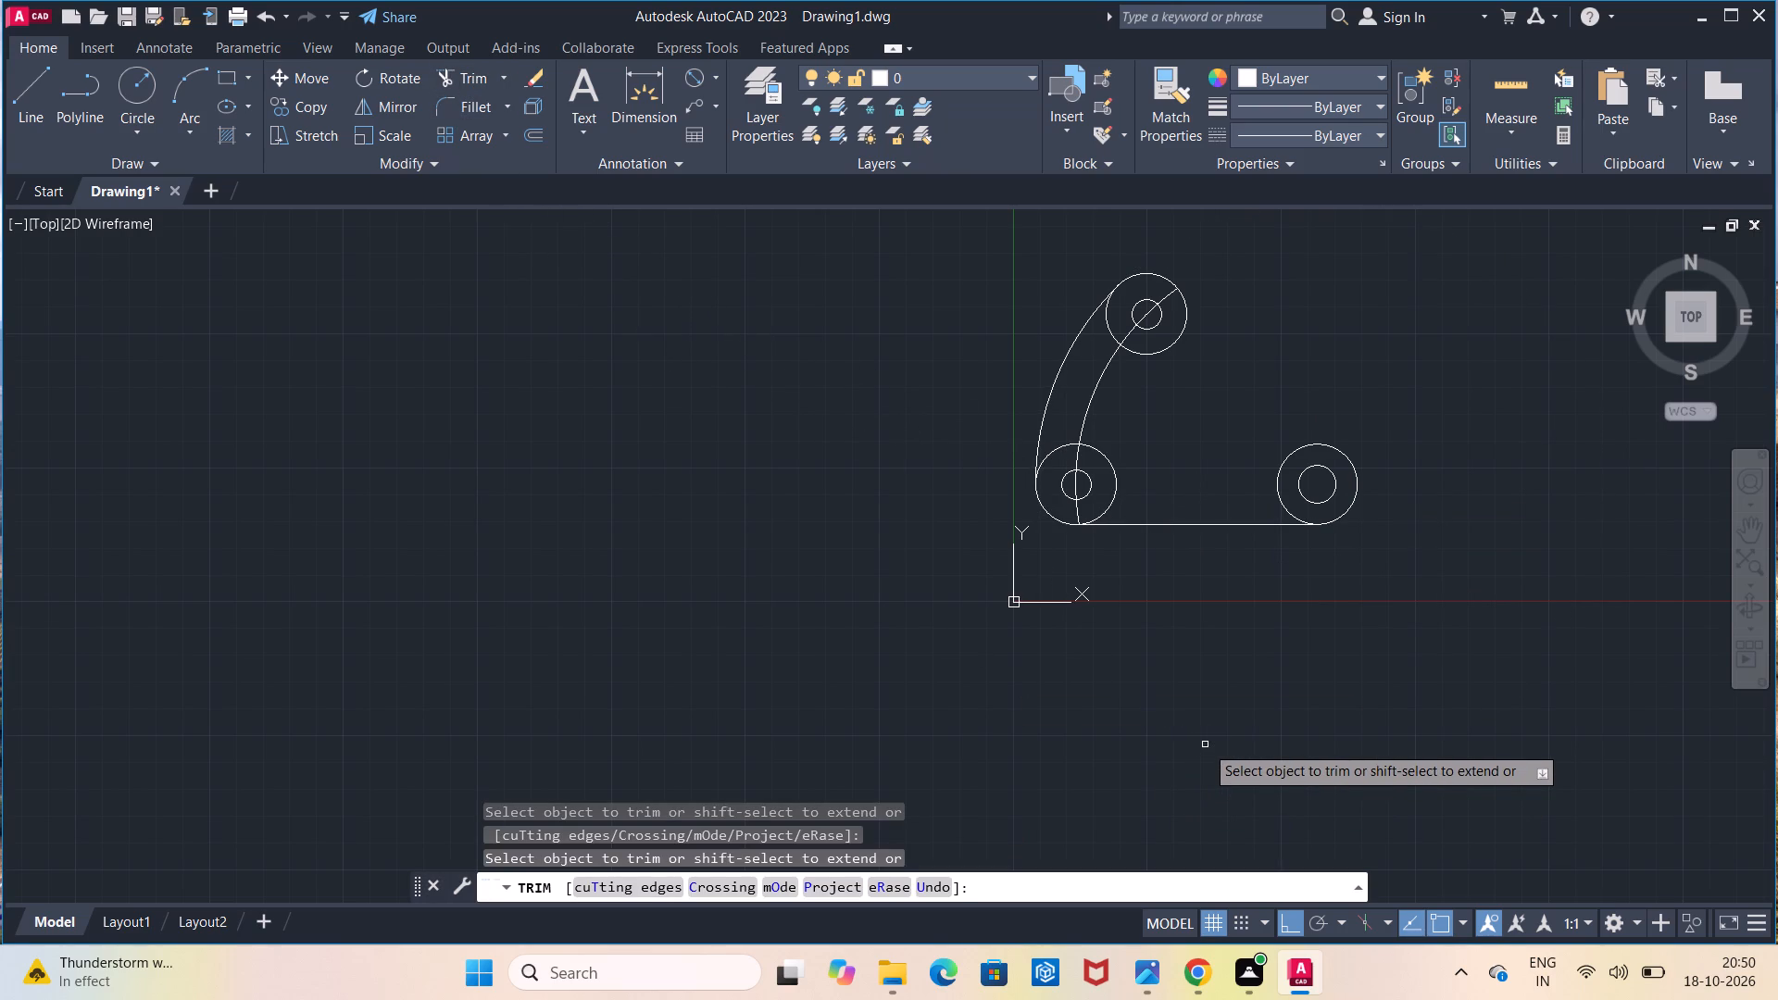
pyautogui.press('Escape')
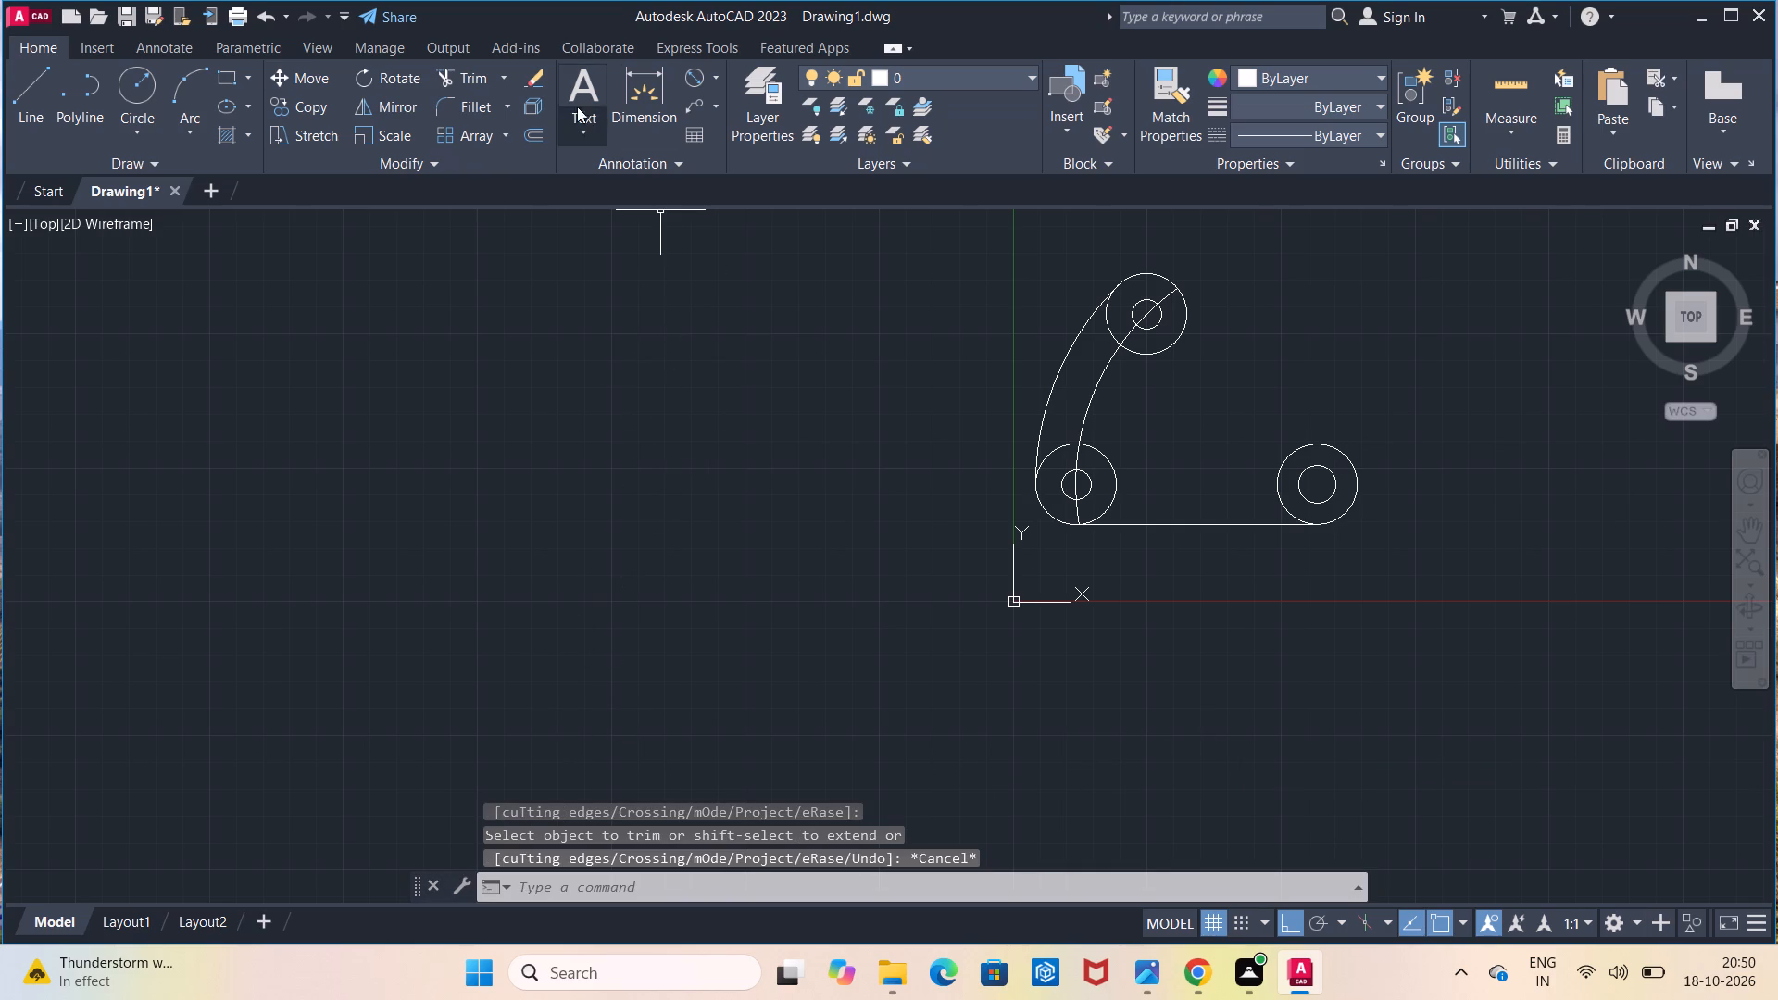
# Draw a concave 45 mm radius arc from the upper corner circle's right quadrant to the boss circle's top quadrant.
pyautogui.click(185, 133)
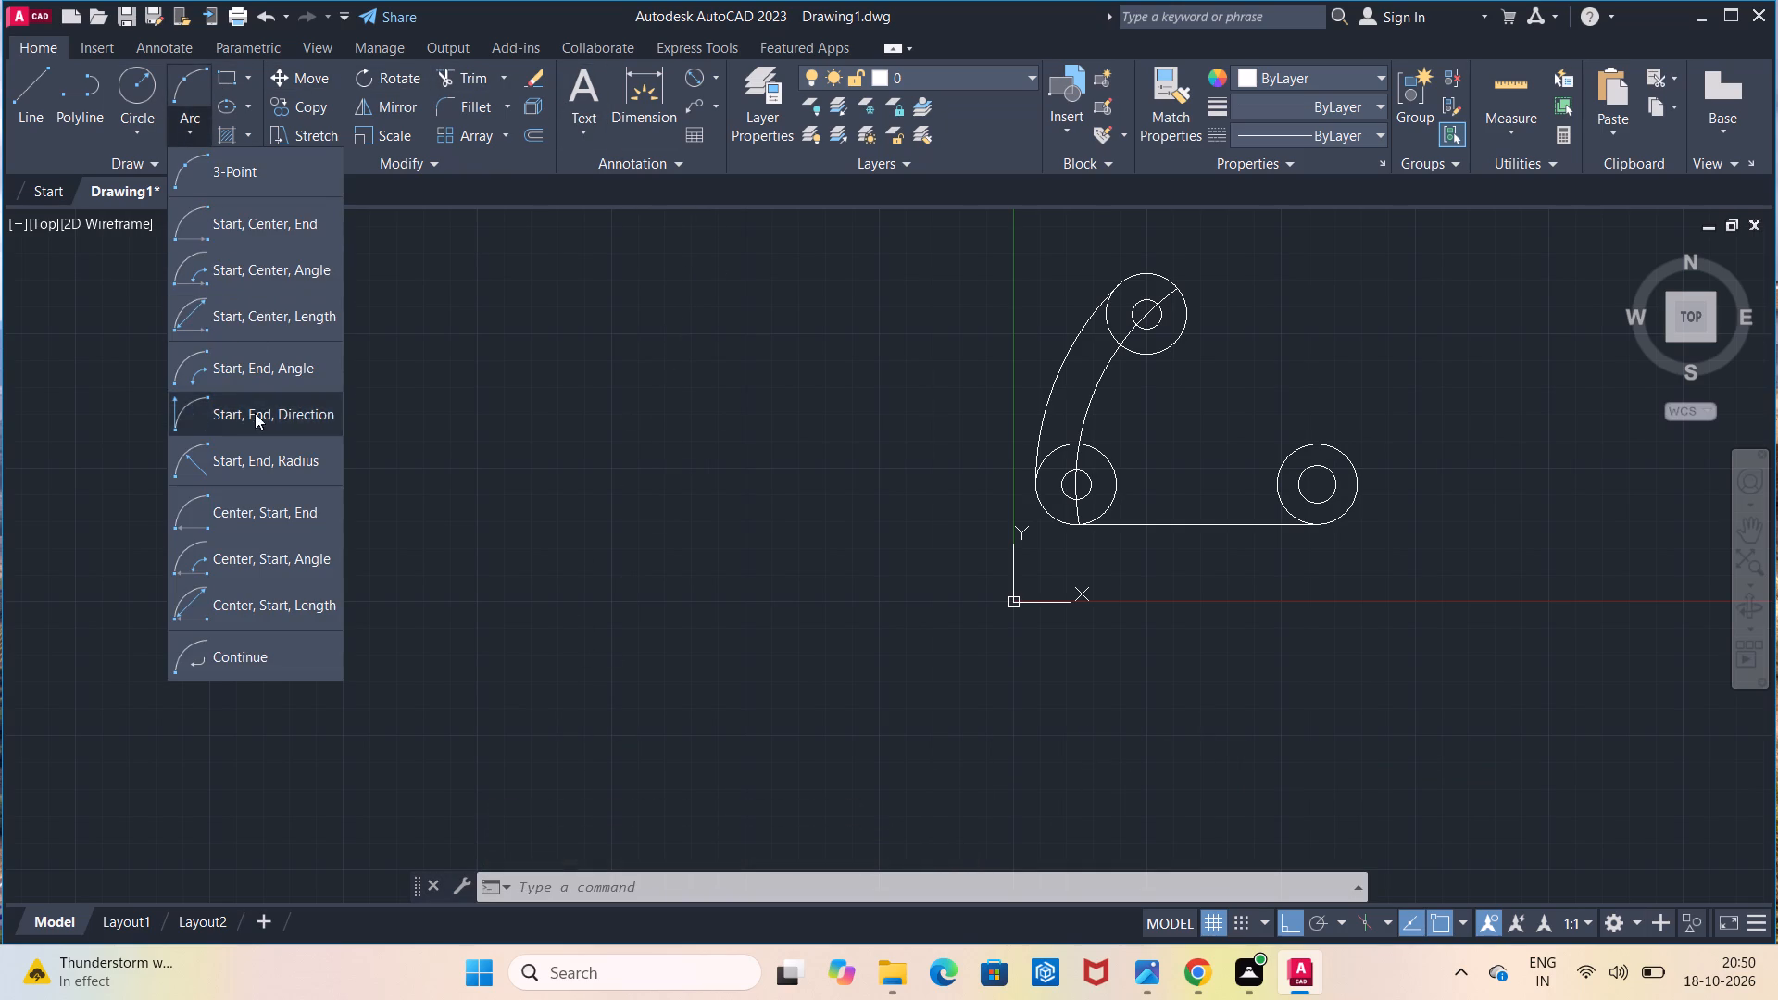
pyautogui.click(294, 477)
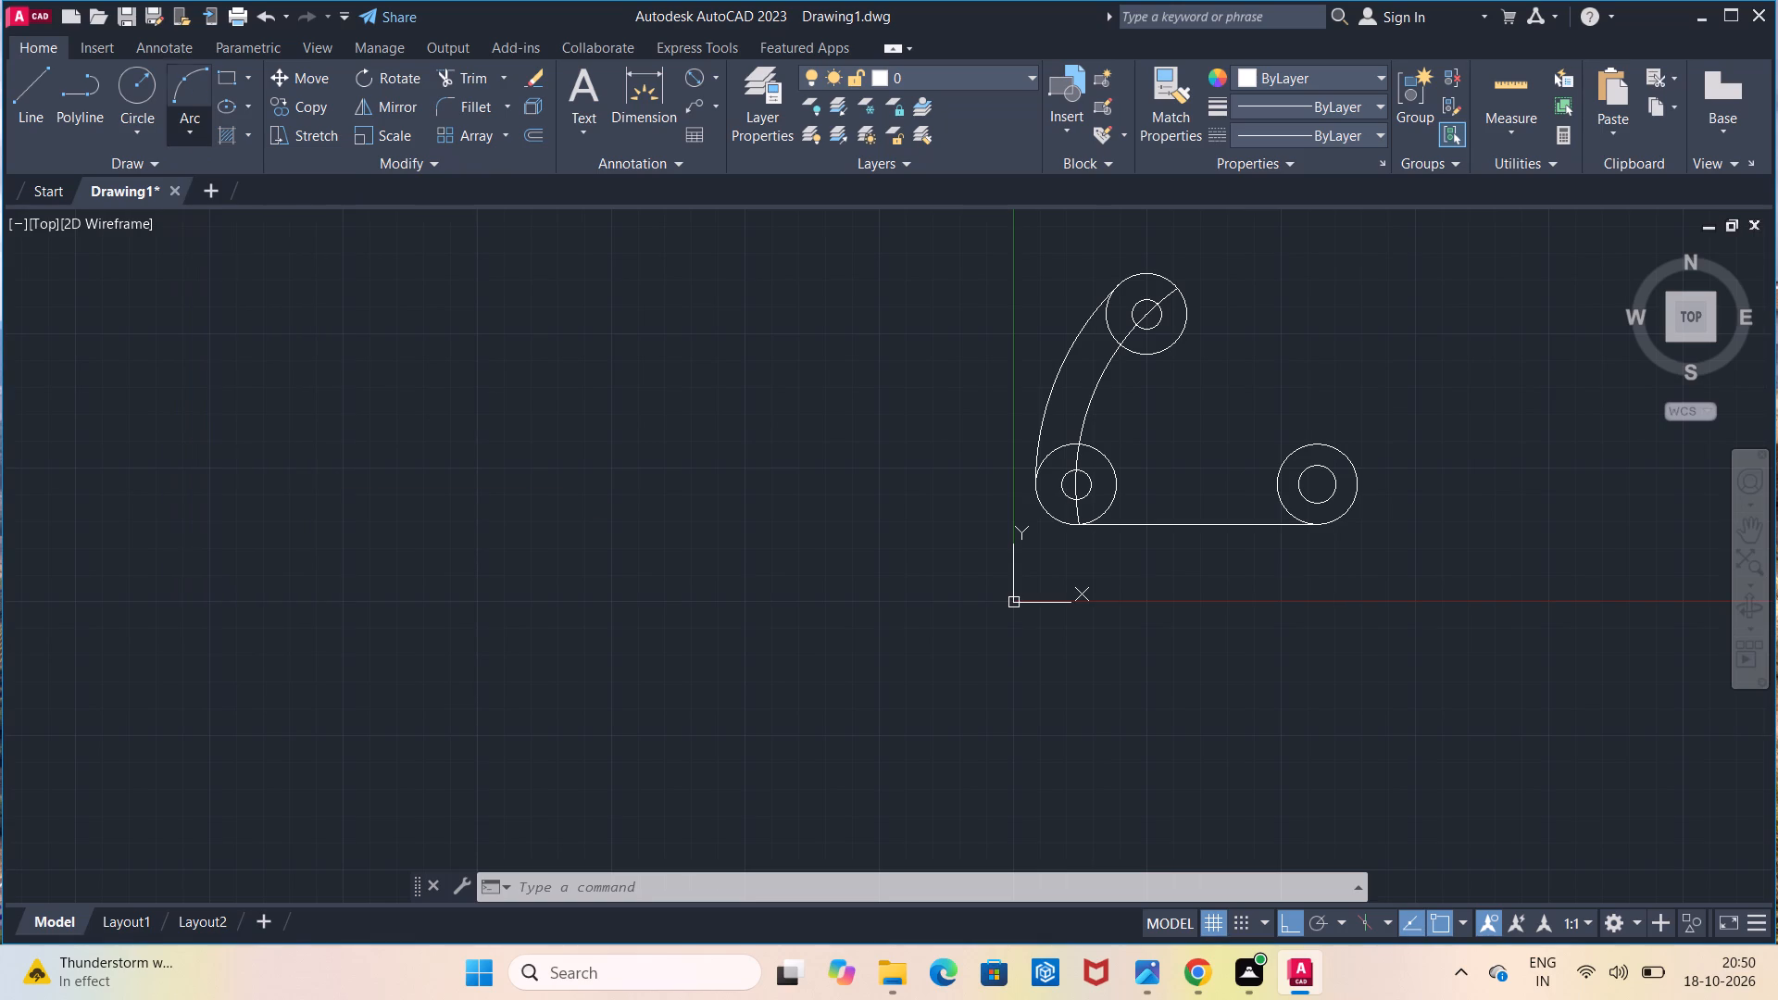
pyautogui.click(1191, 317)
pyautogui.click(1321, 438)
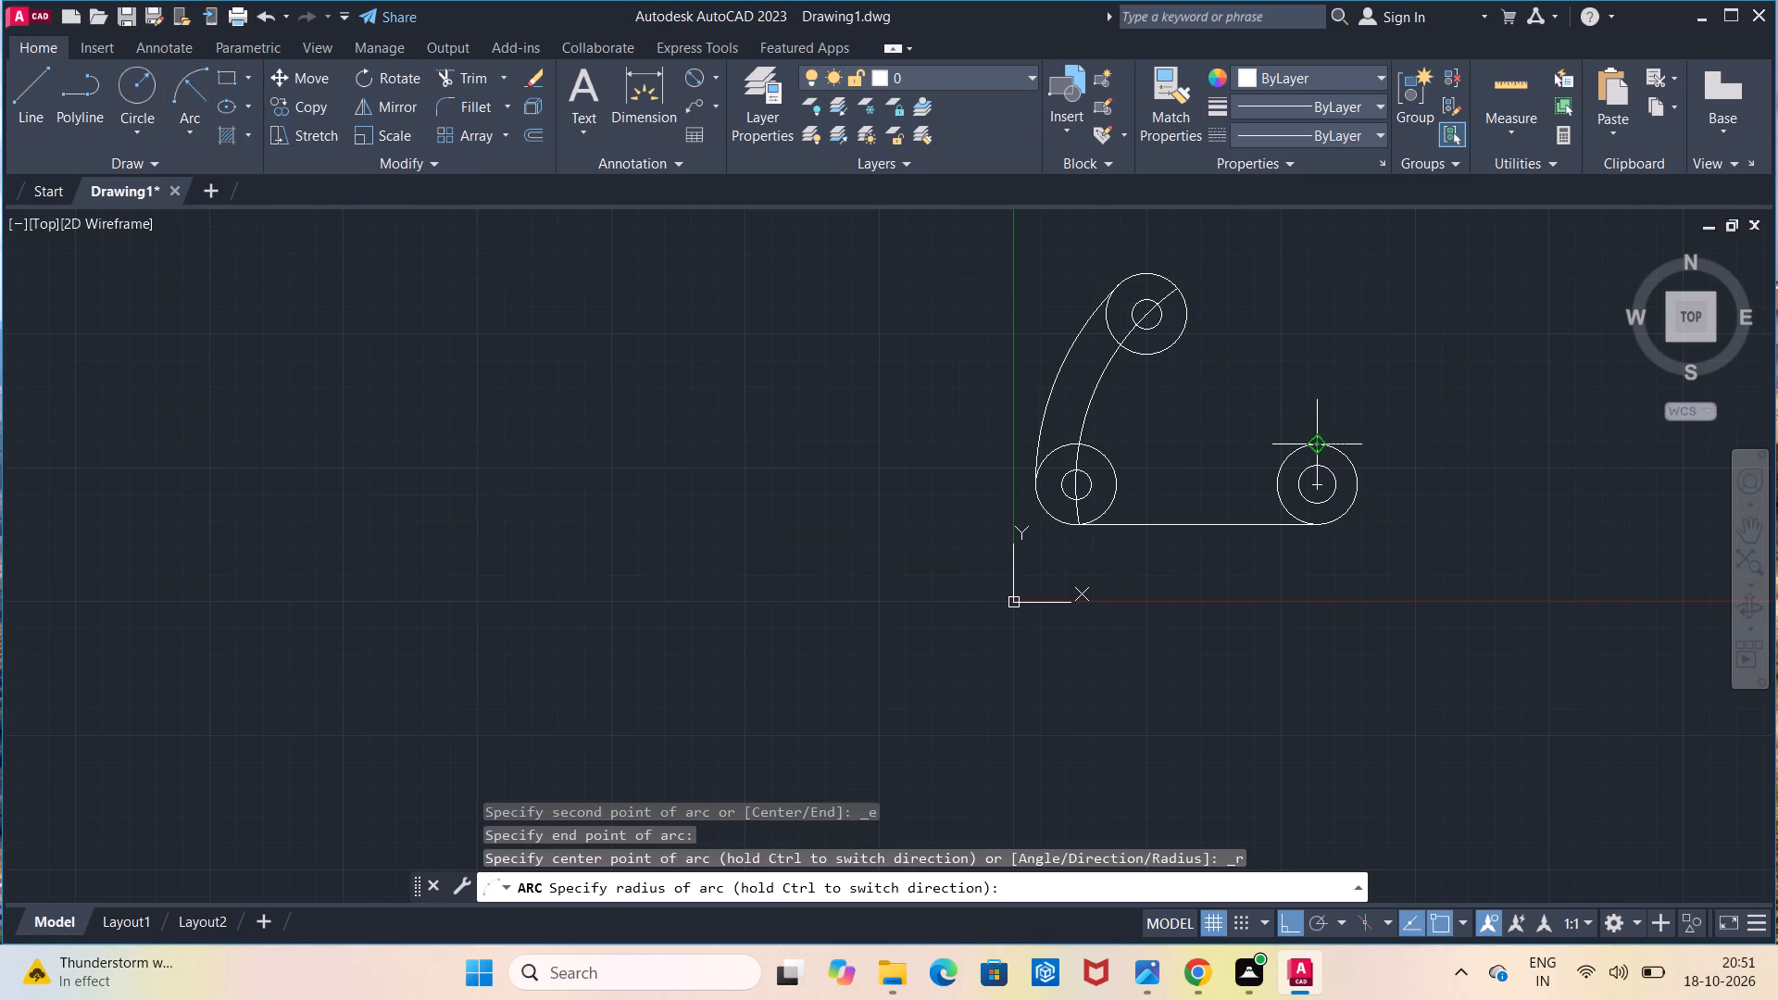
pyautogui.write('45')
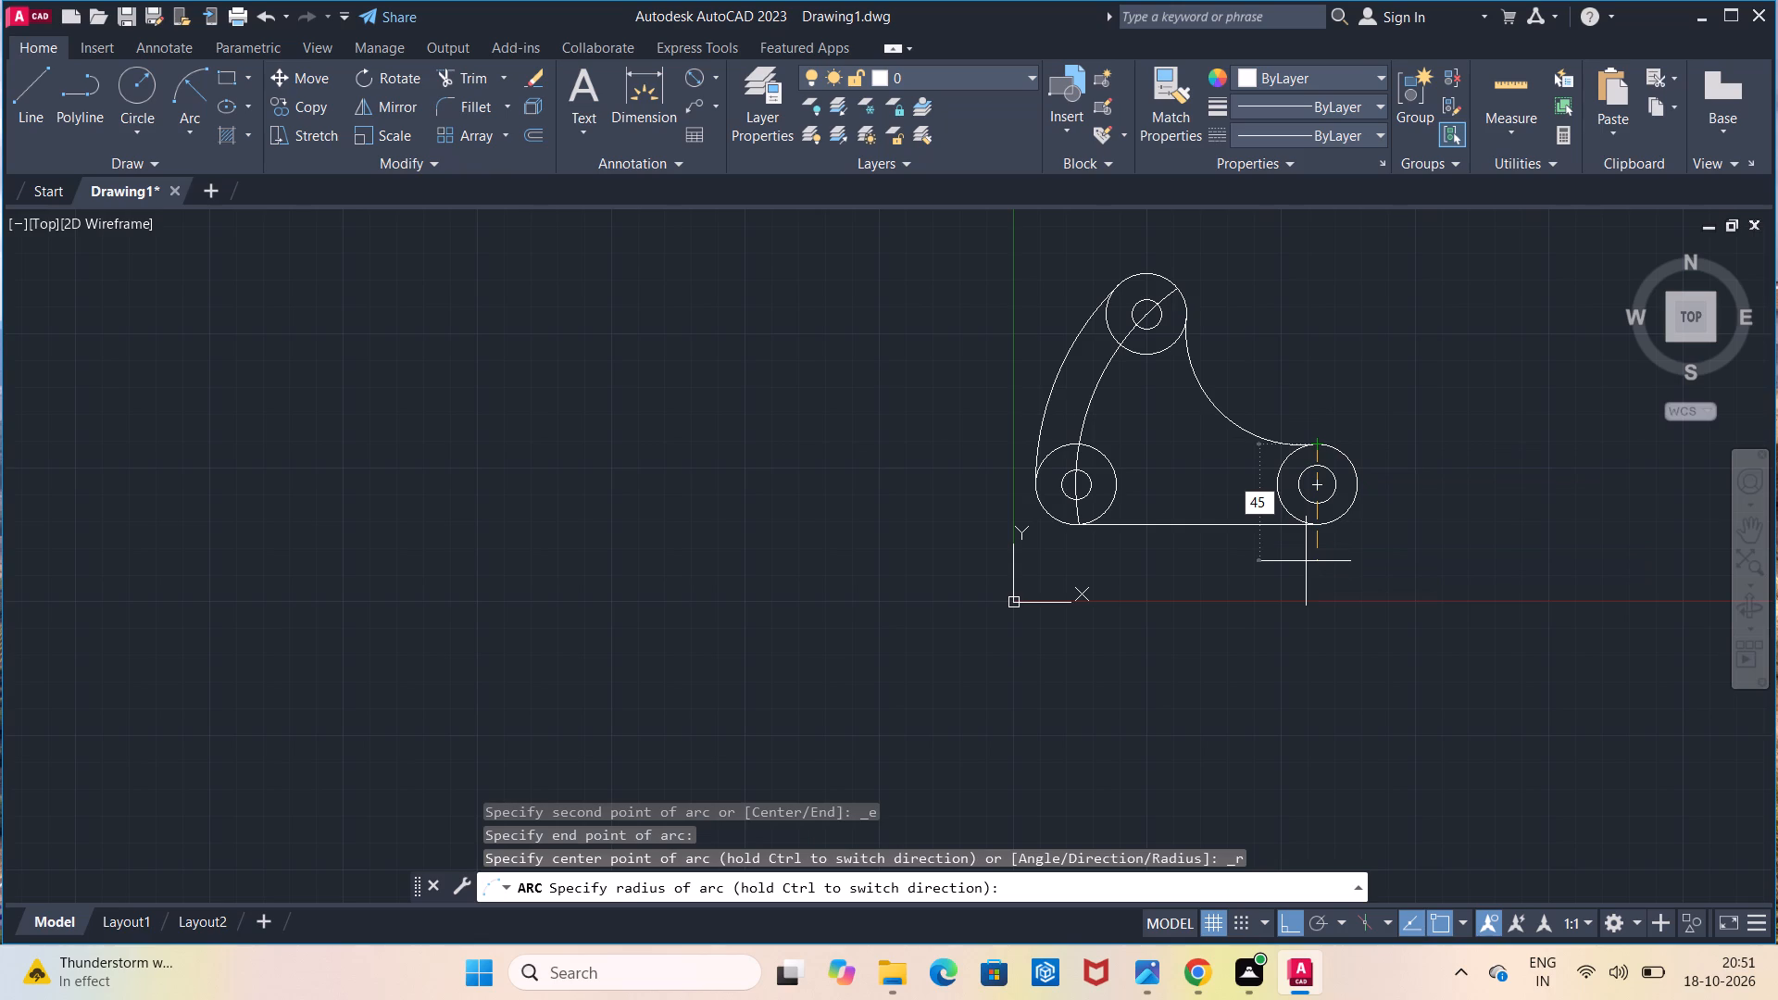
pyautogui.press('Return')
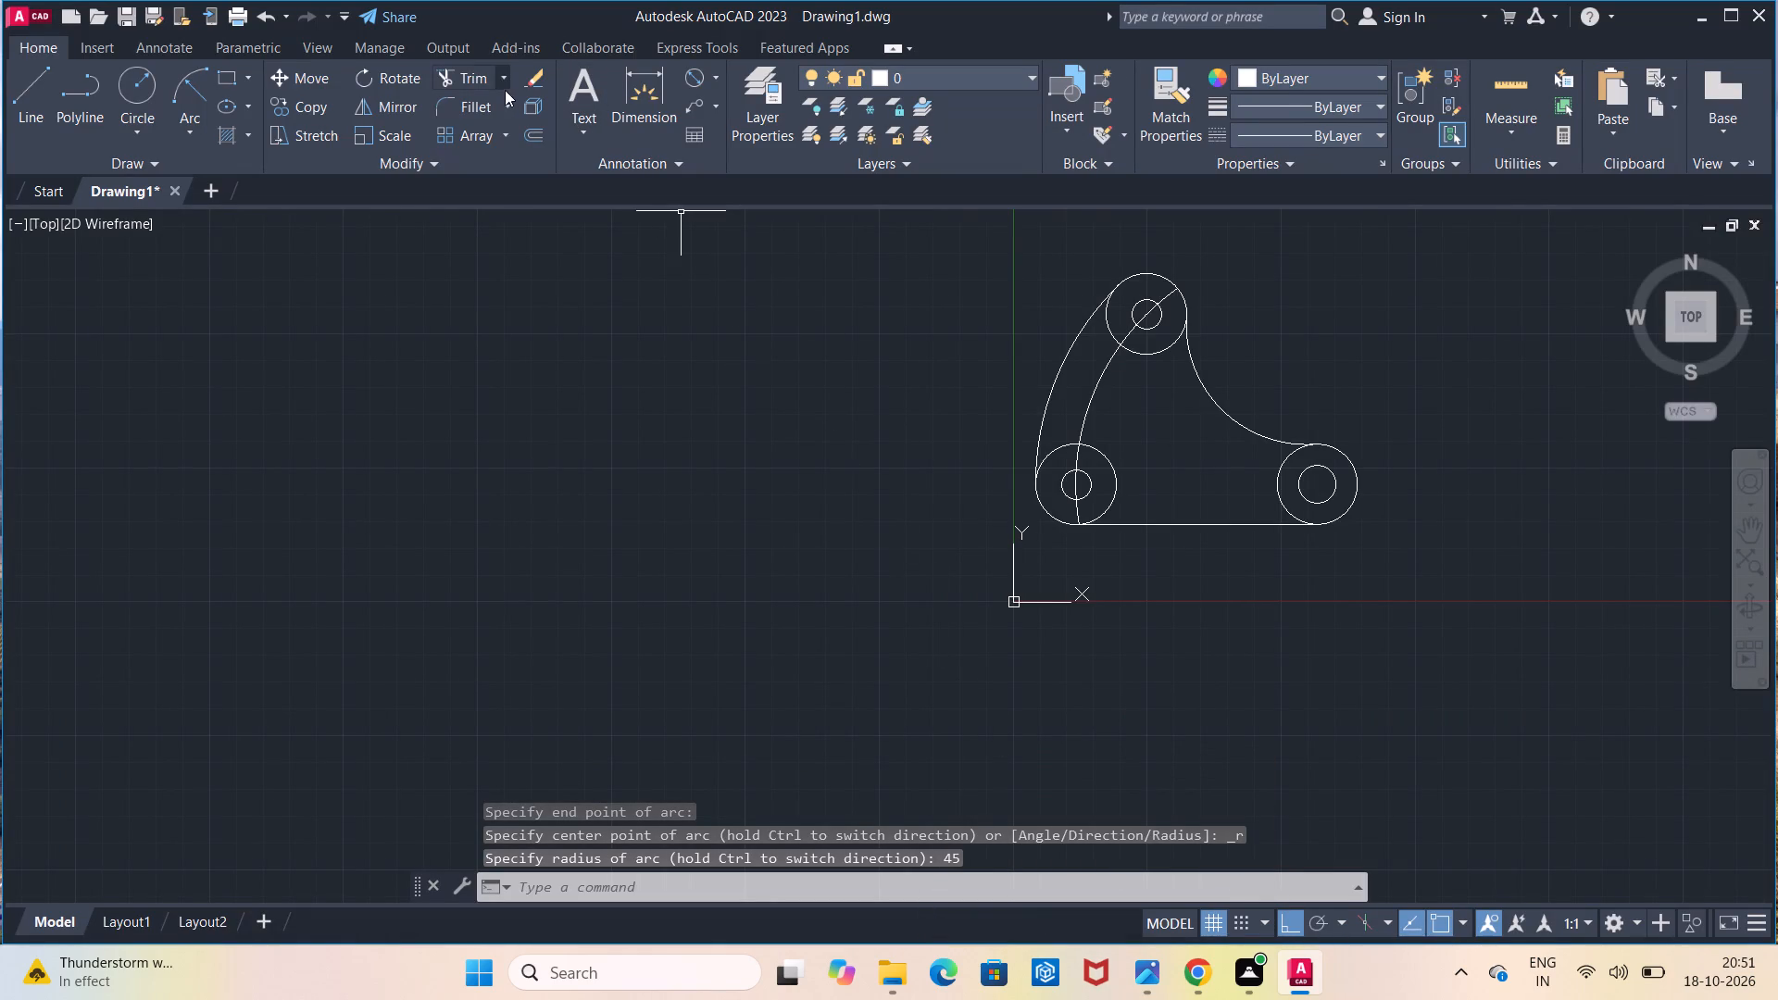
# Trim the inner portions of the upper, boss and left 15 mm radius circles so only the plate's outer outline remains.
pyautogui.click(479, 83)
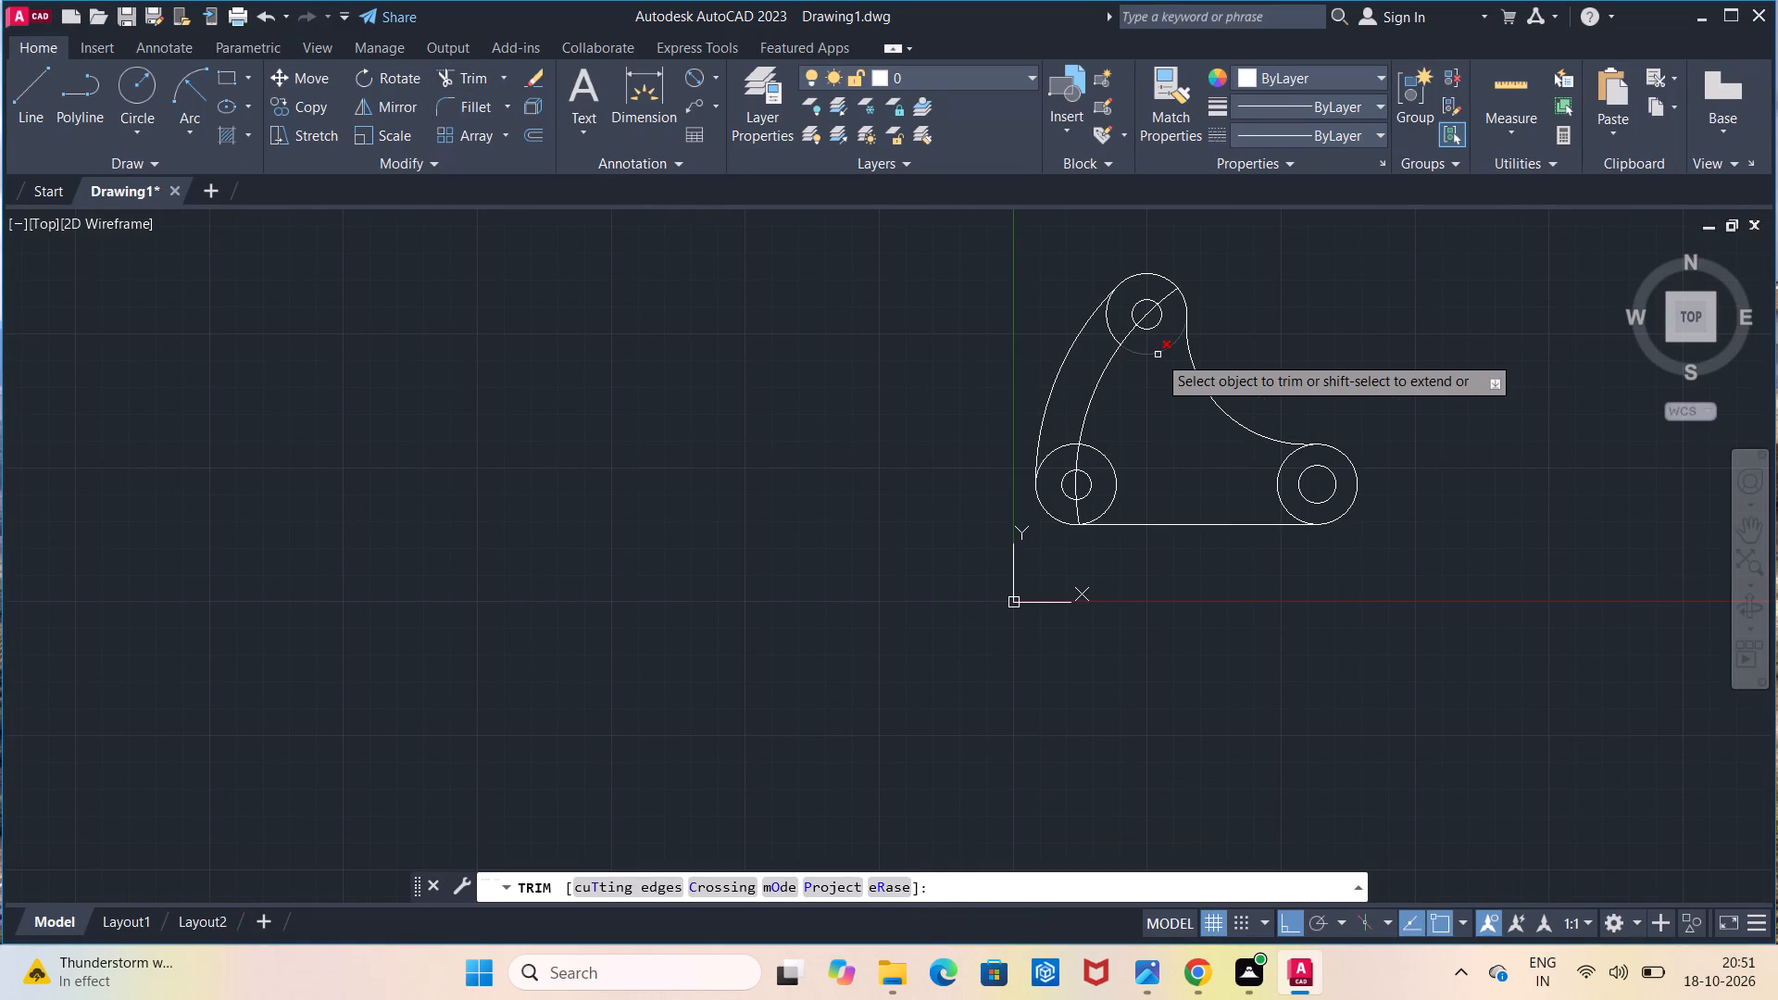
pyautogui.click(1158, 355)
pyautogui.click(1113, 338)
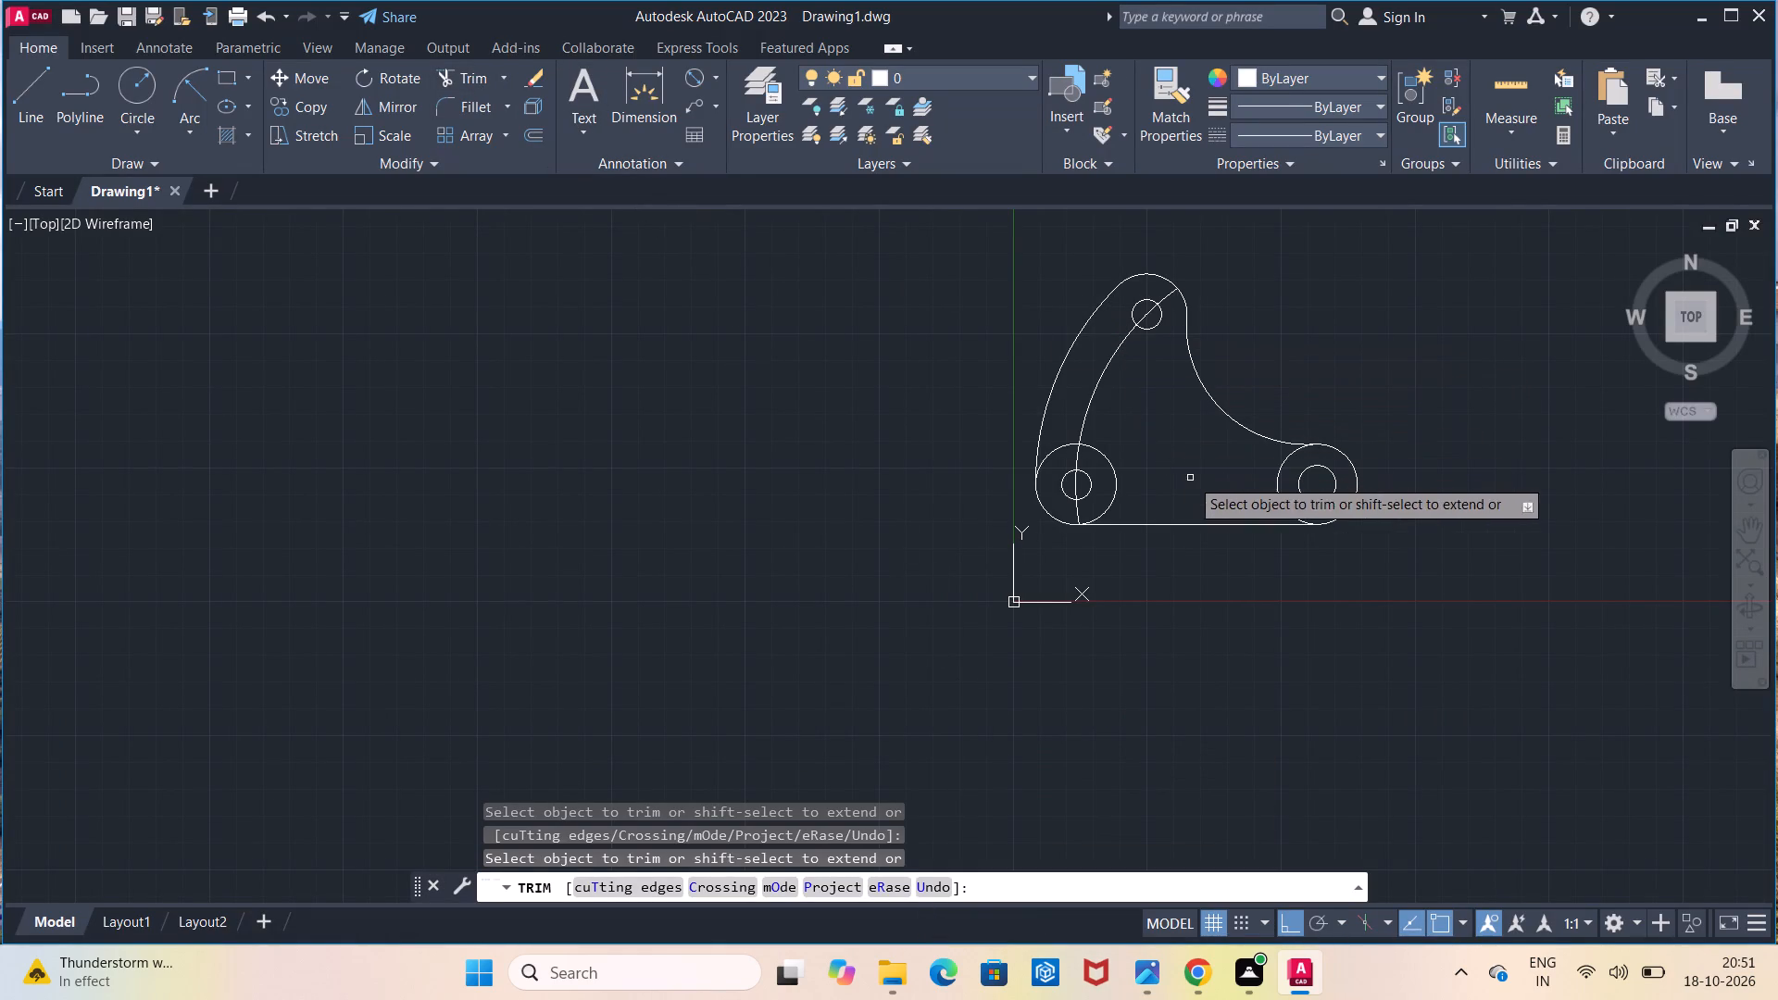
pyautogui.click(1280, 494)
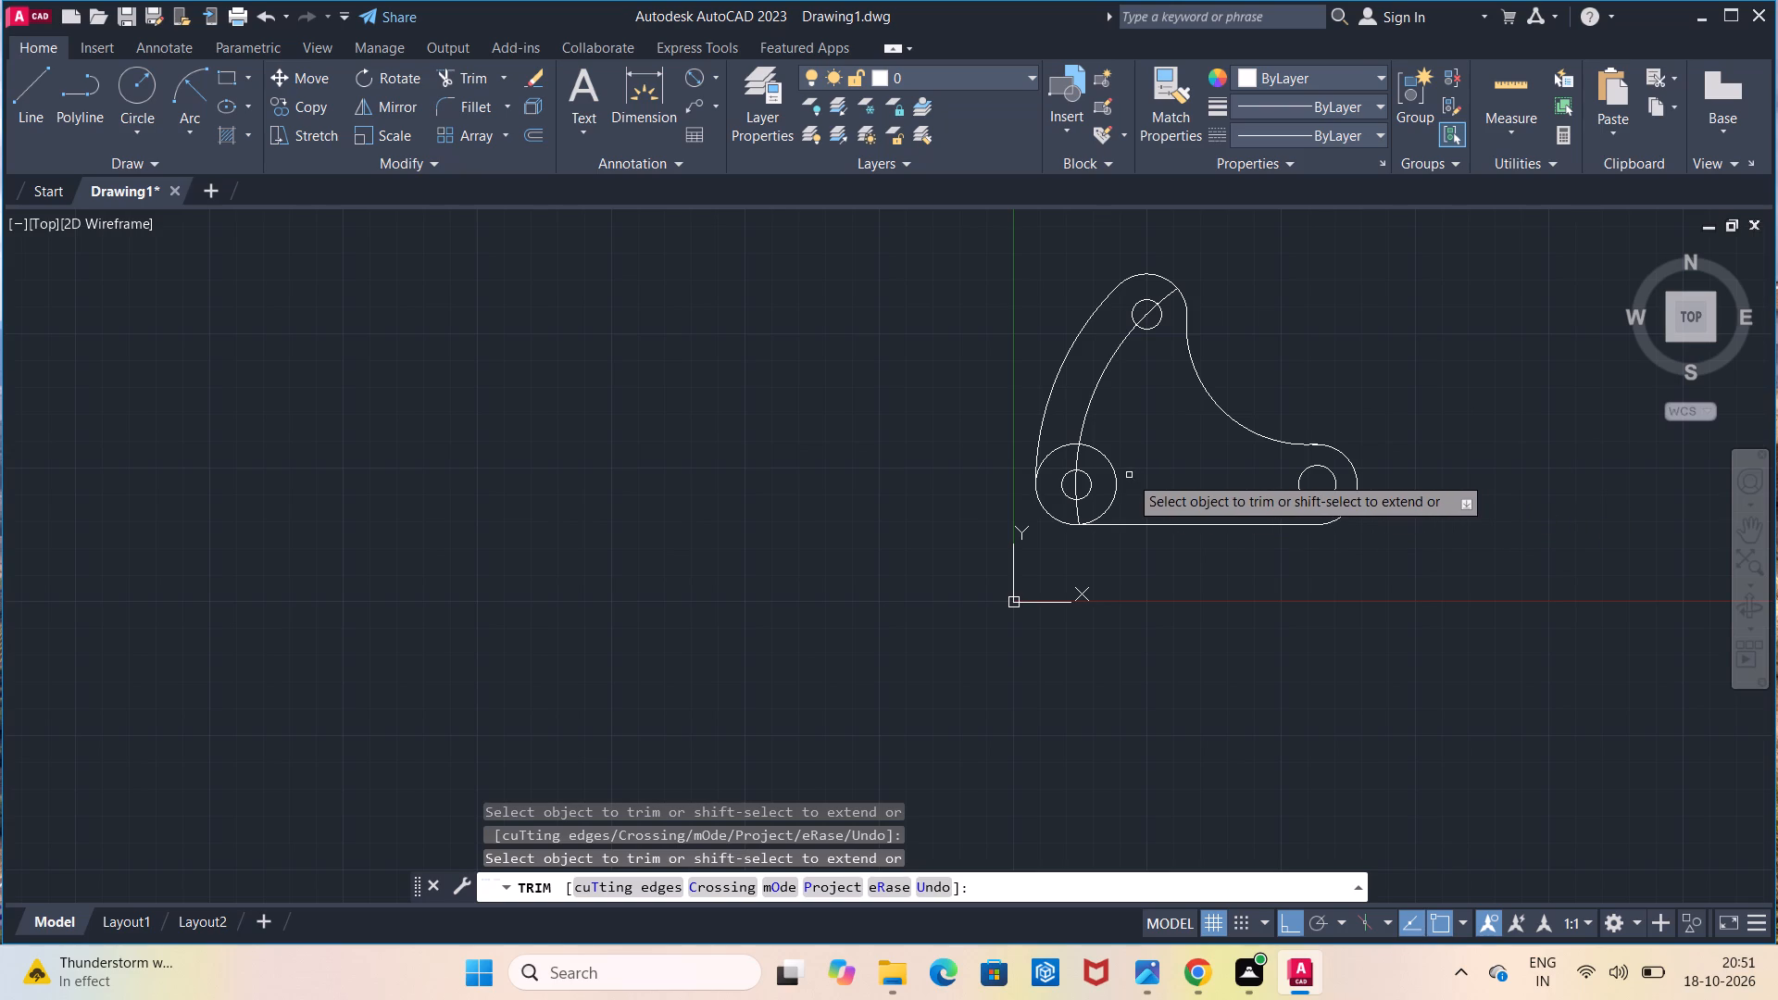
pyautogui.click(1116, 475)
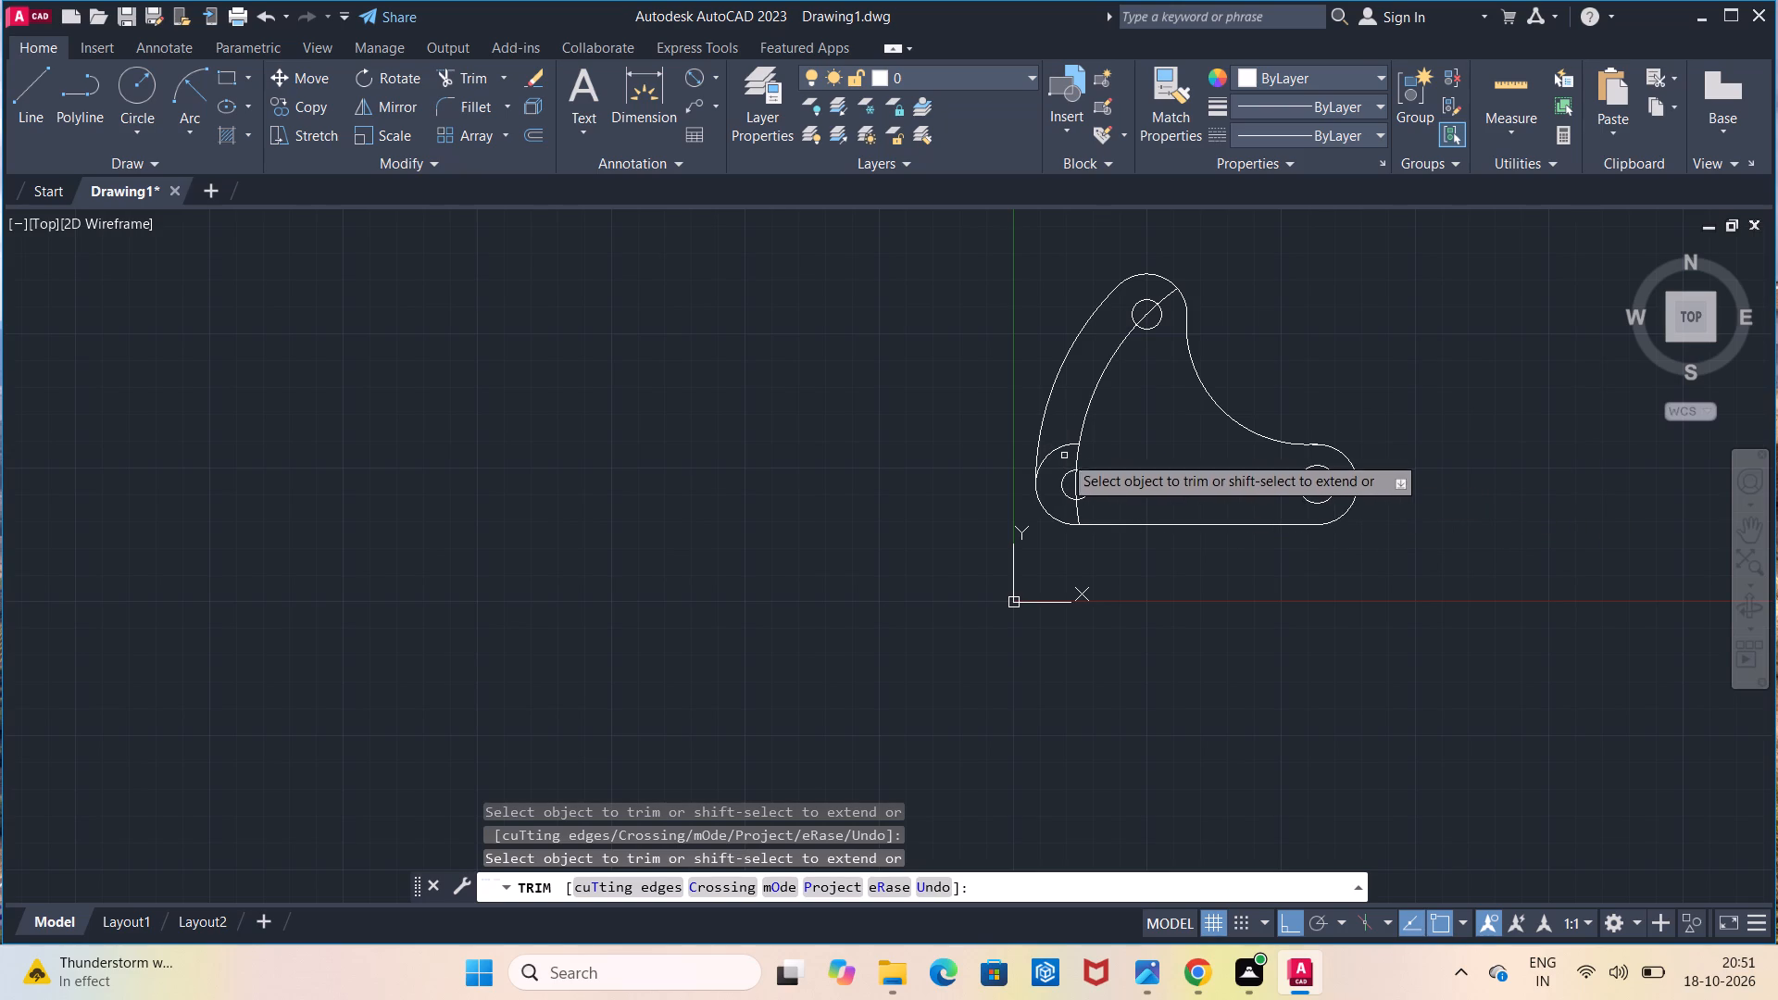
pyautogui.click(1056, 446)
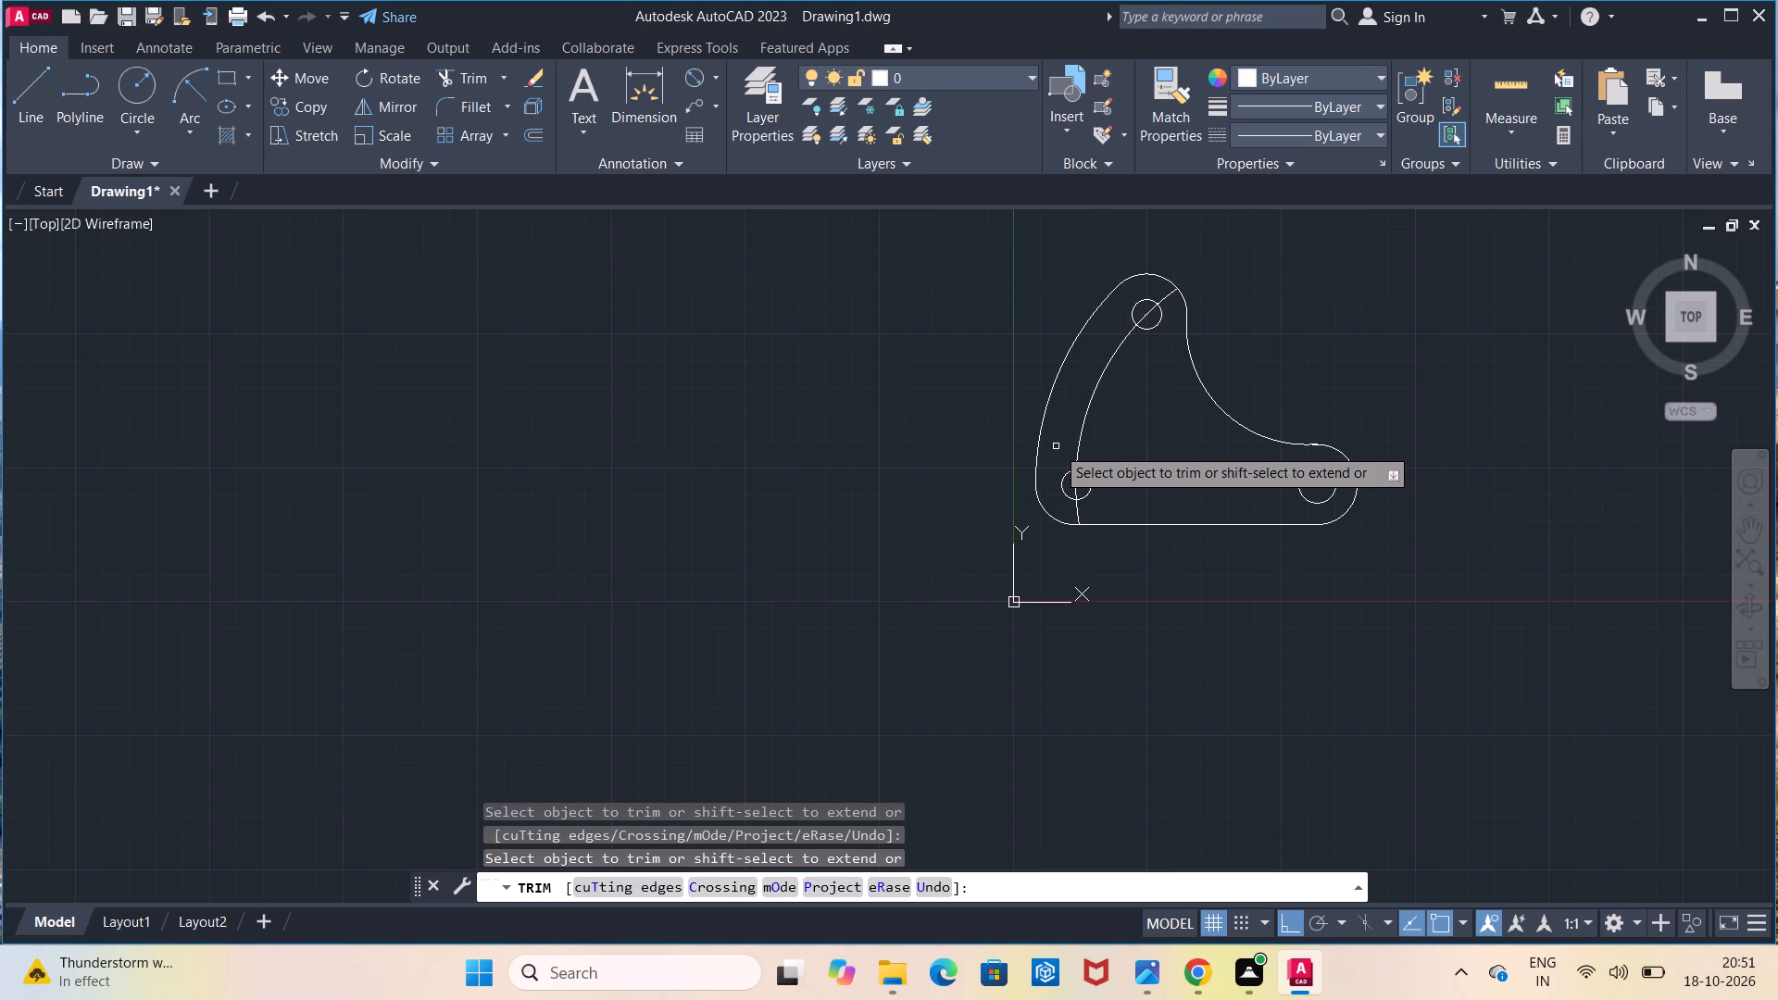
pyautogui.press('Escape')
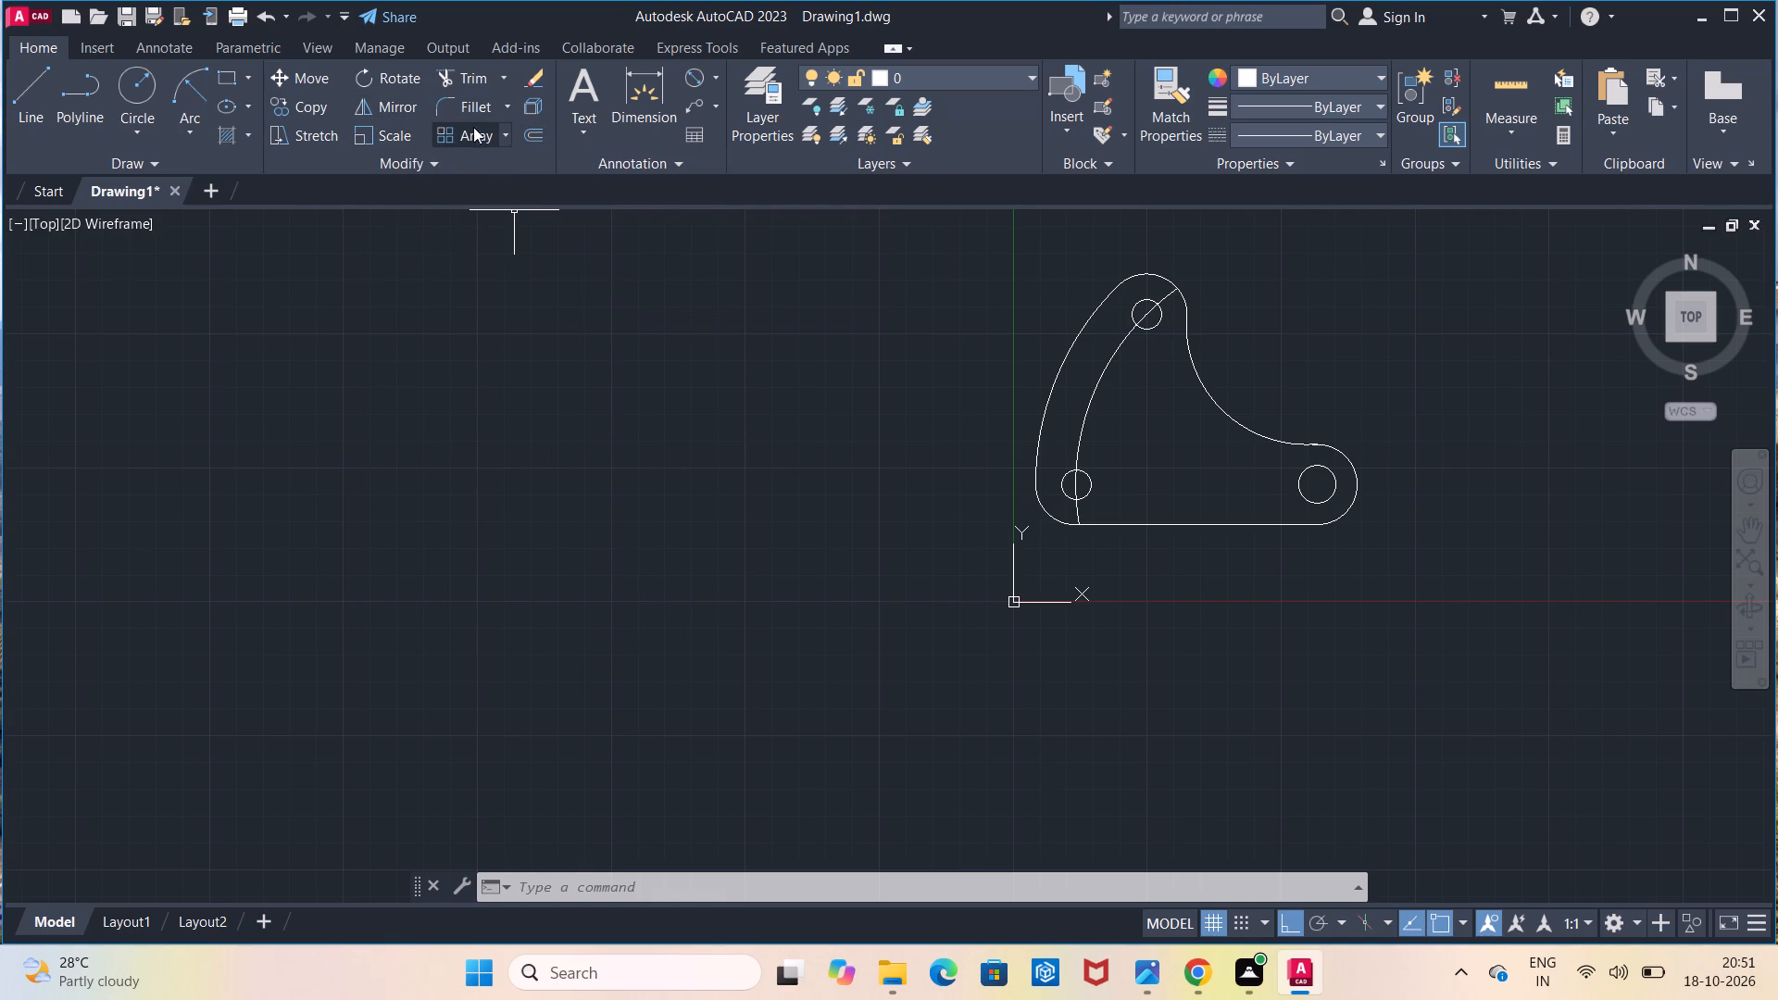
# Polar-array the left 11 mm hole about the boss hole's centre with 4 items filling 45 degrees in the clockwise direction.
pyautogui.click(505, 139)
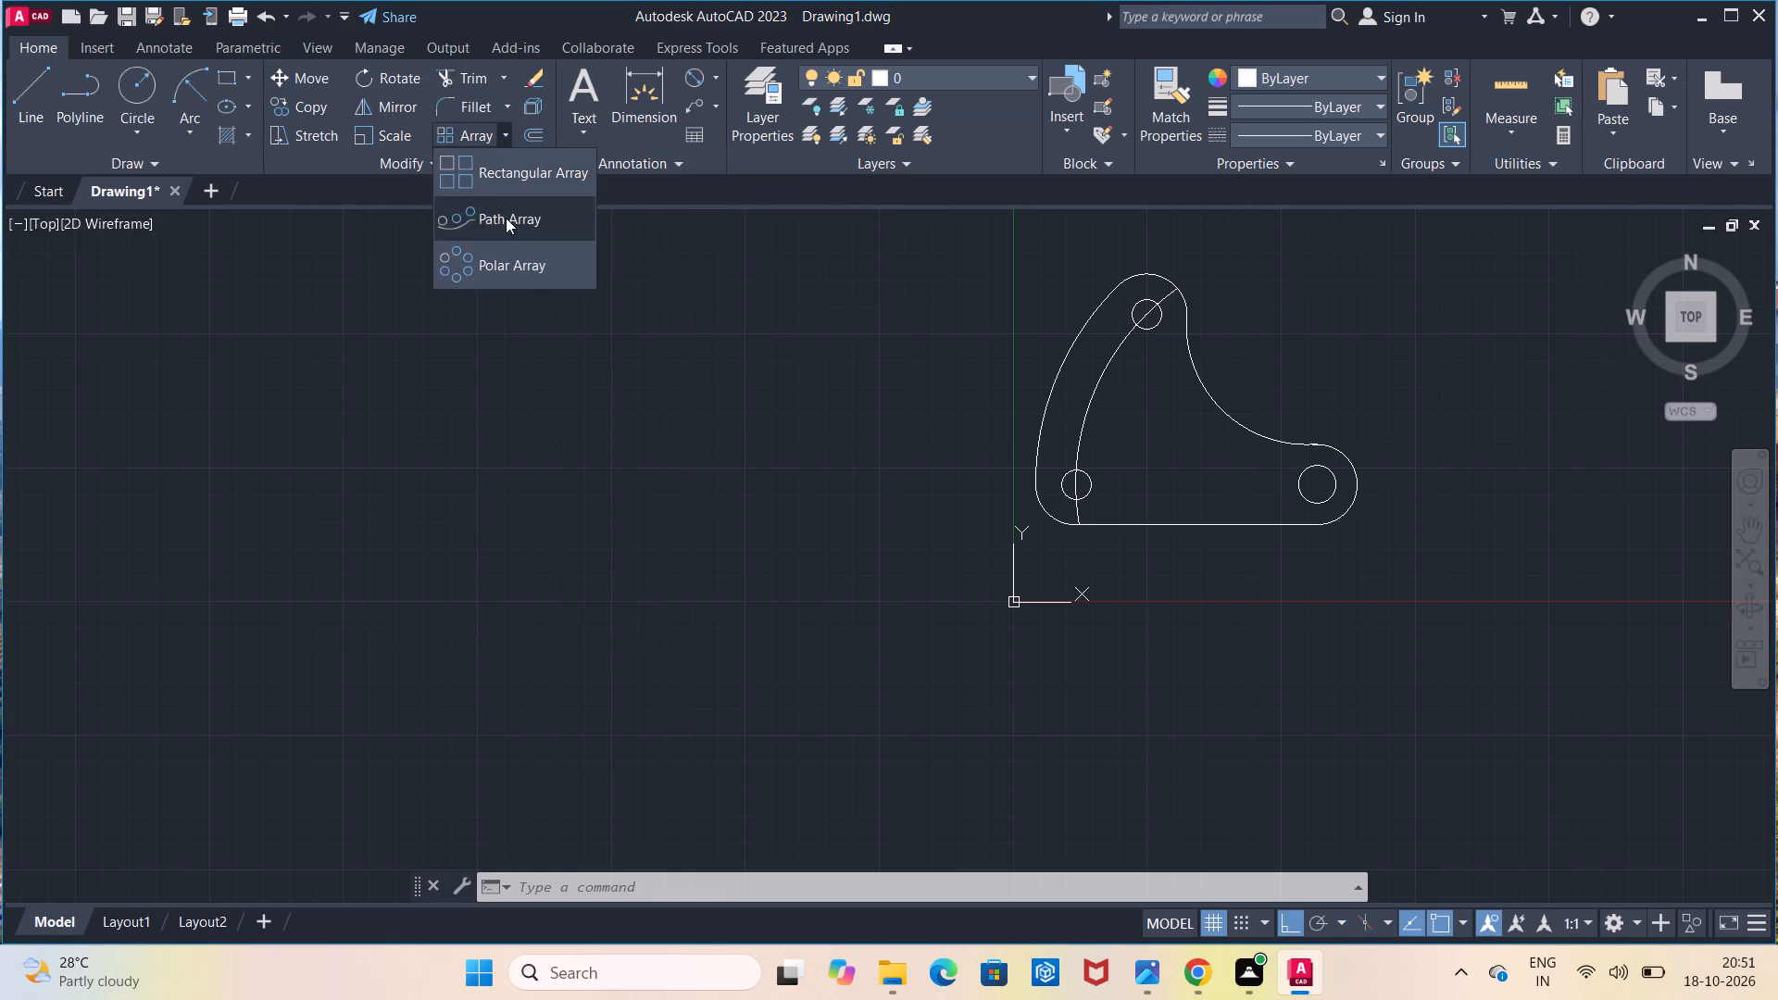
pyautogui.click(513, 259)
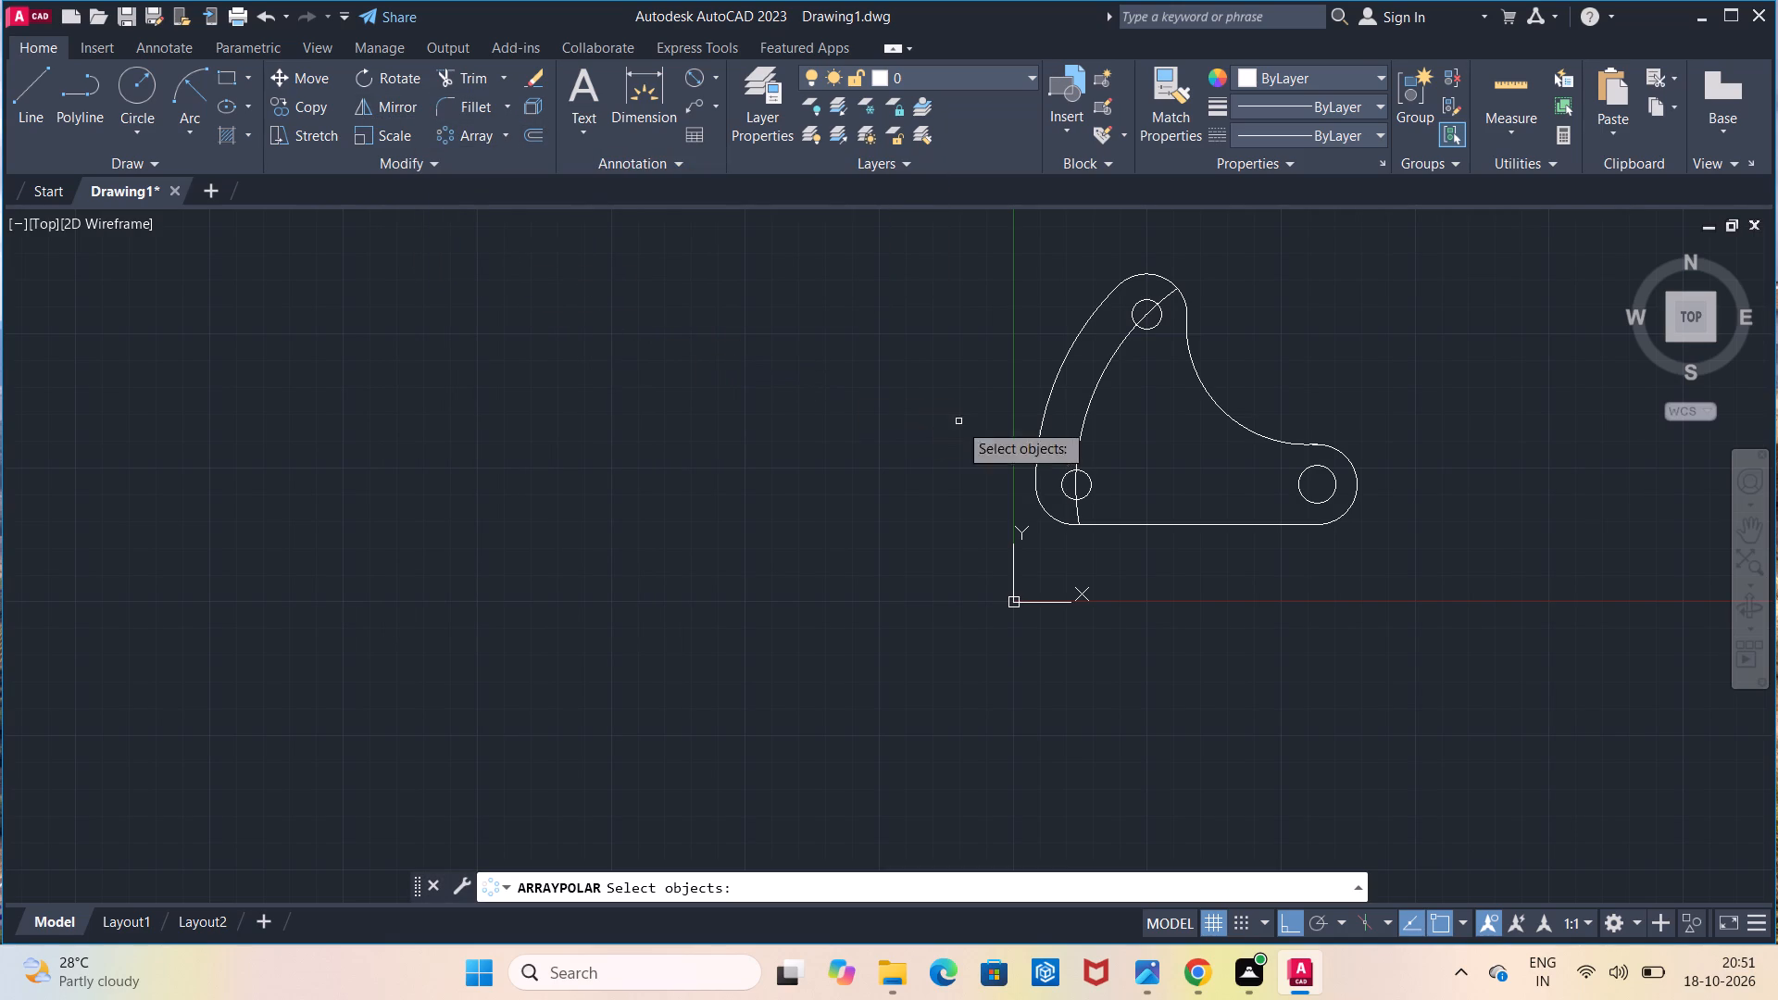
pyautogui.click(1060, 474)
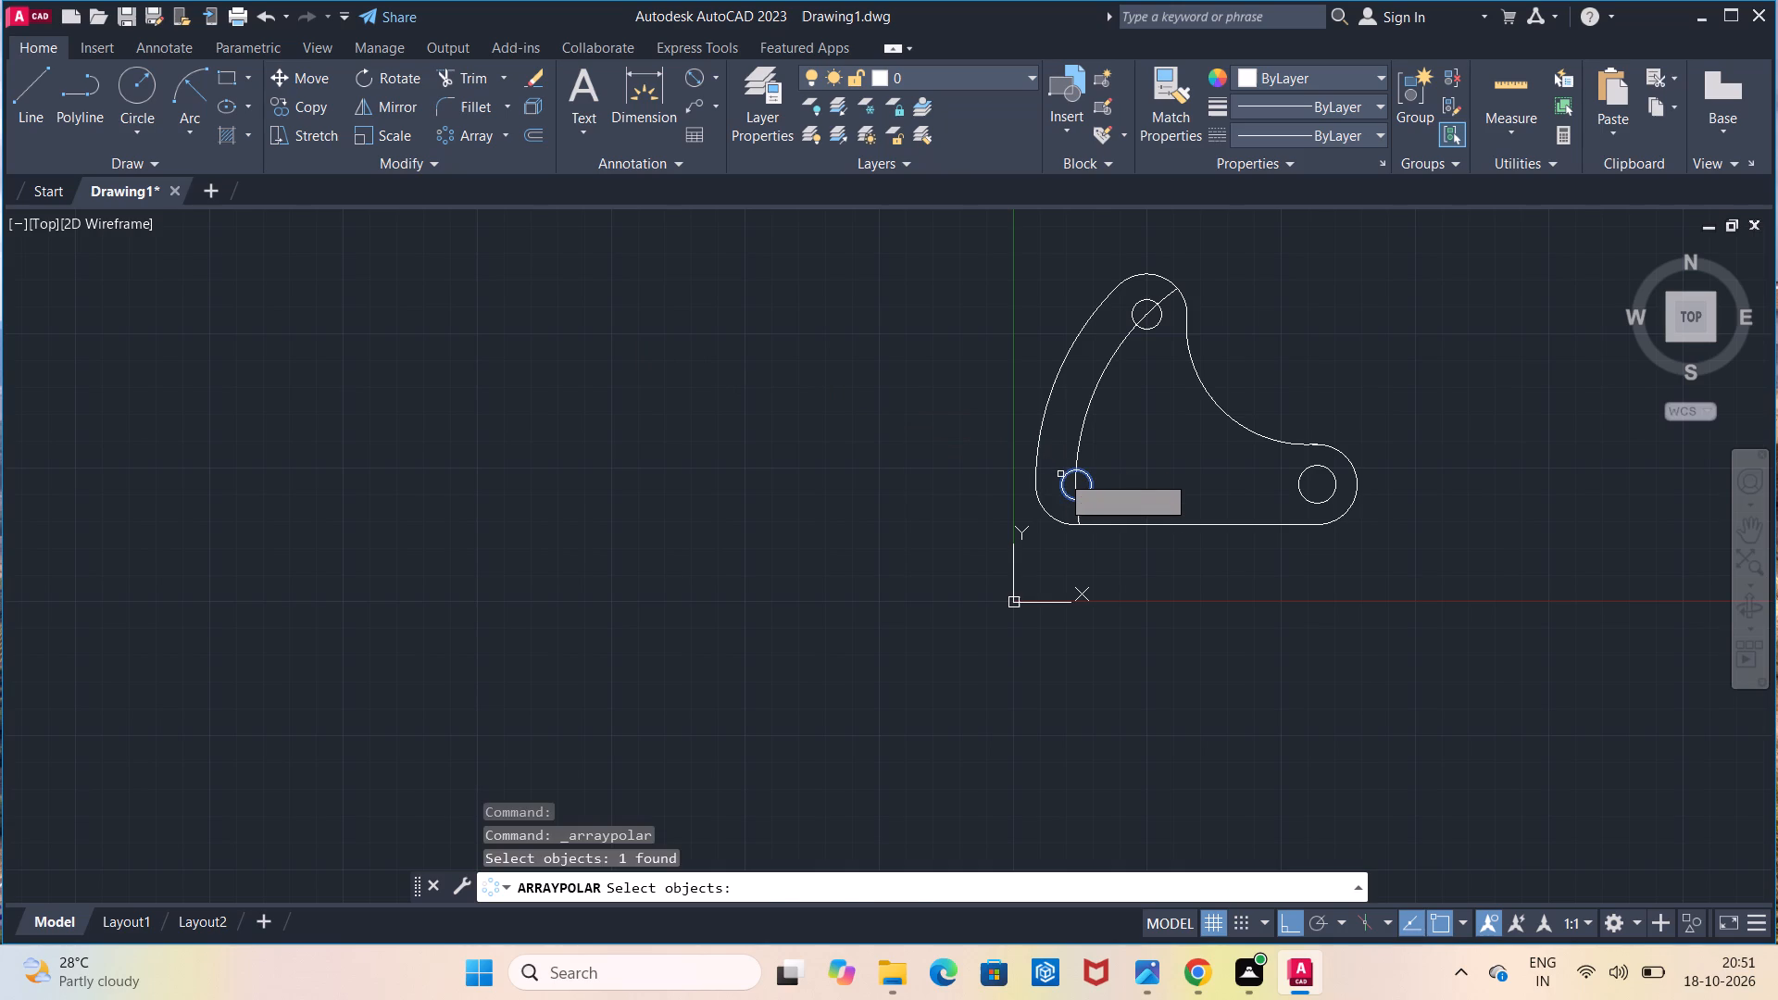
pyautogui.press('Return')
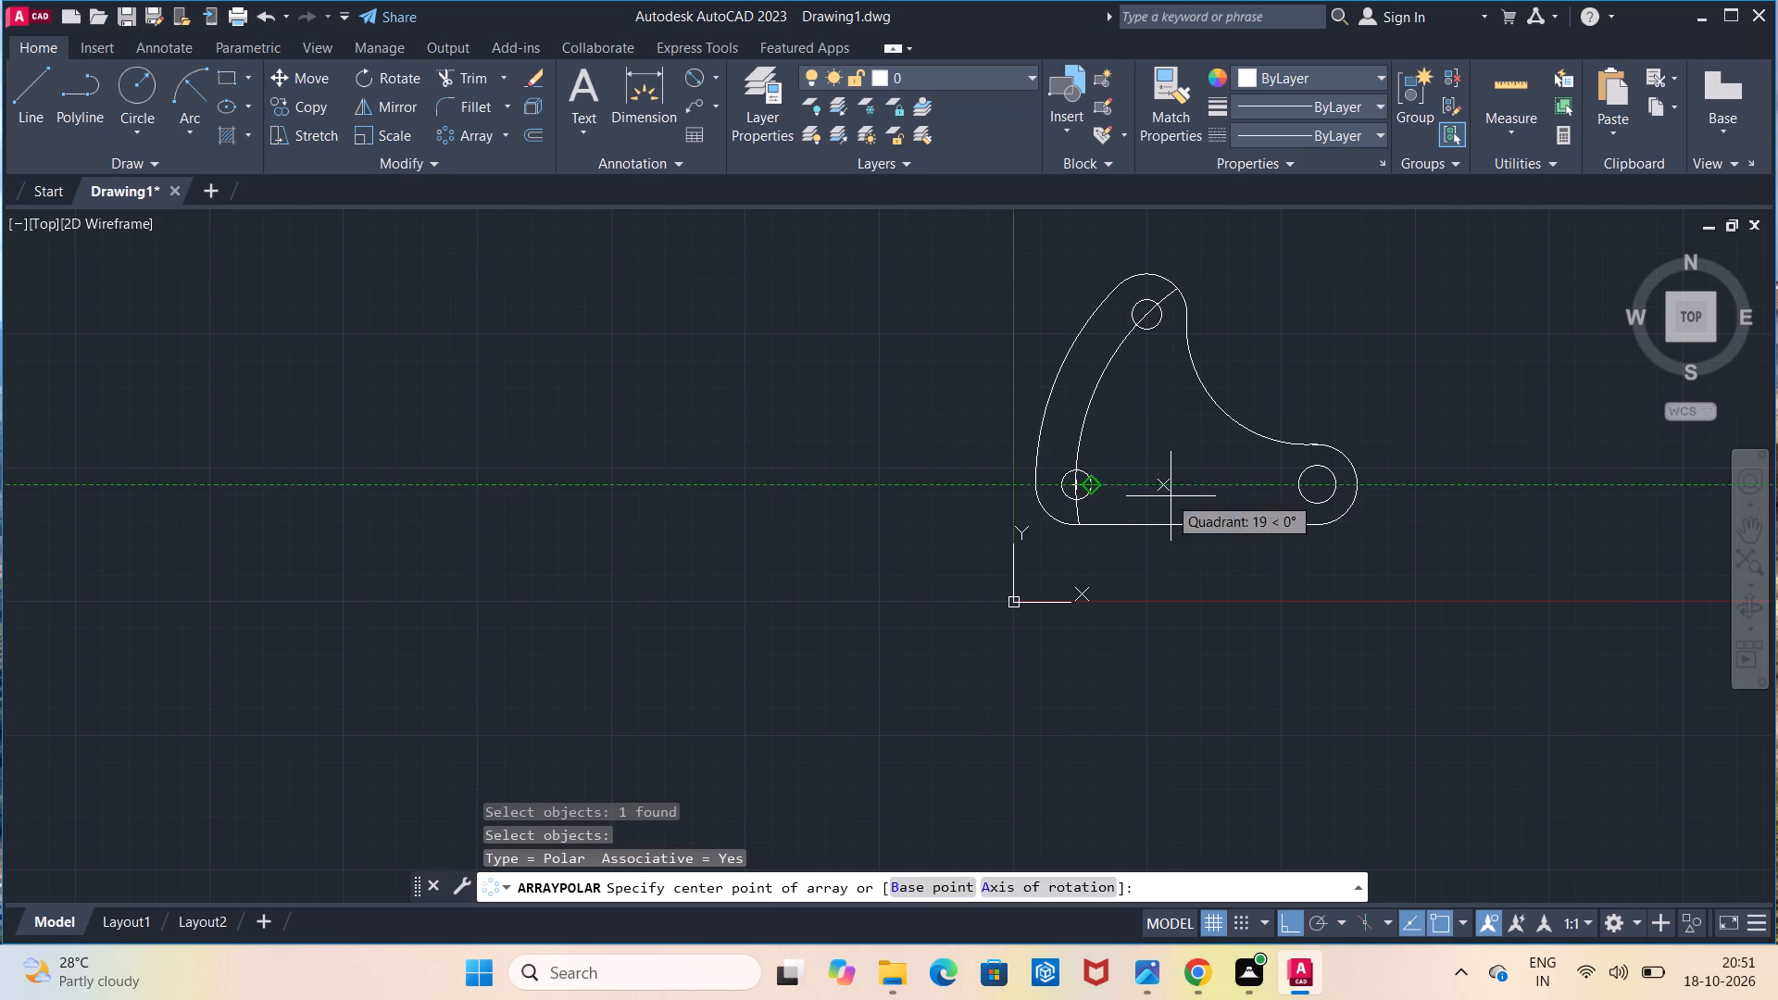
pyautogui.click(1320, 490)
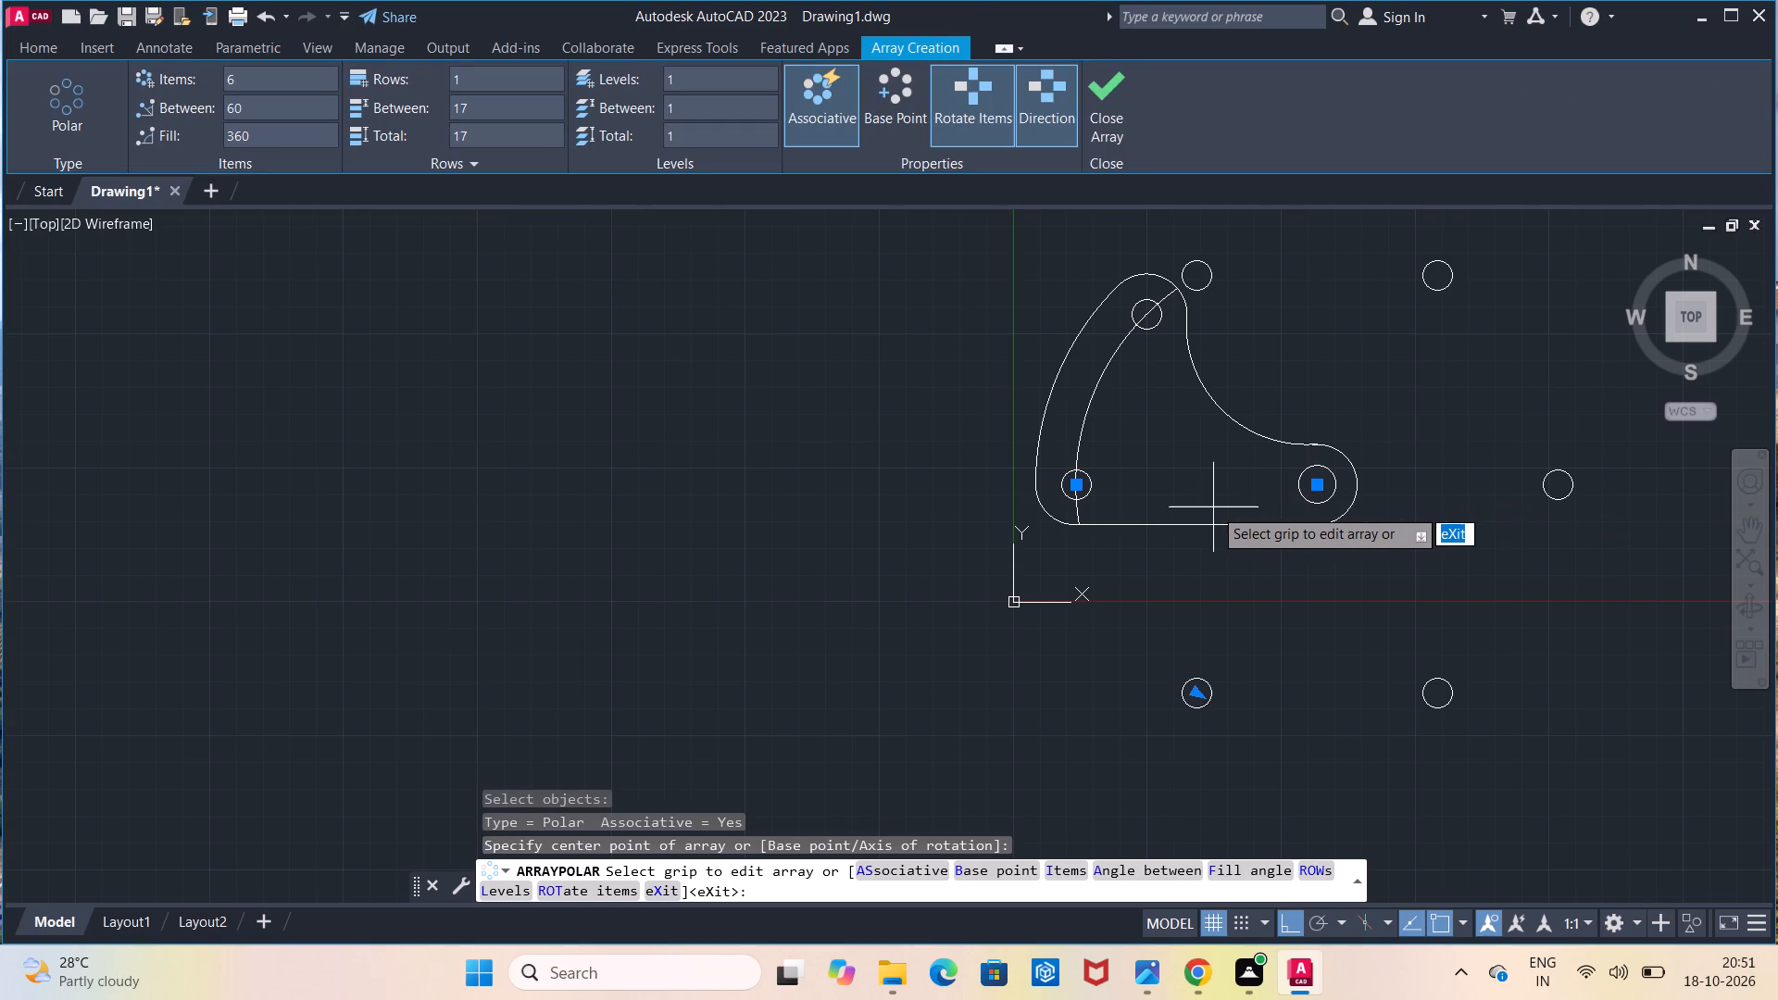
pyautogui.click(280, 135)
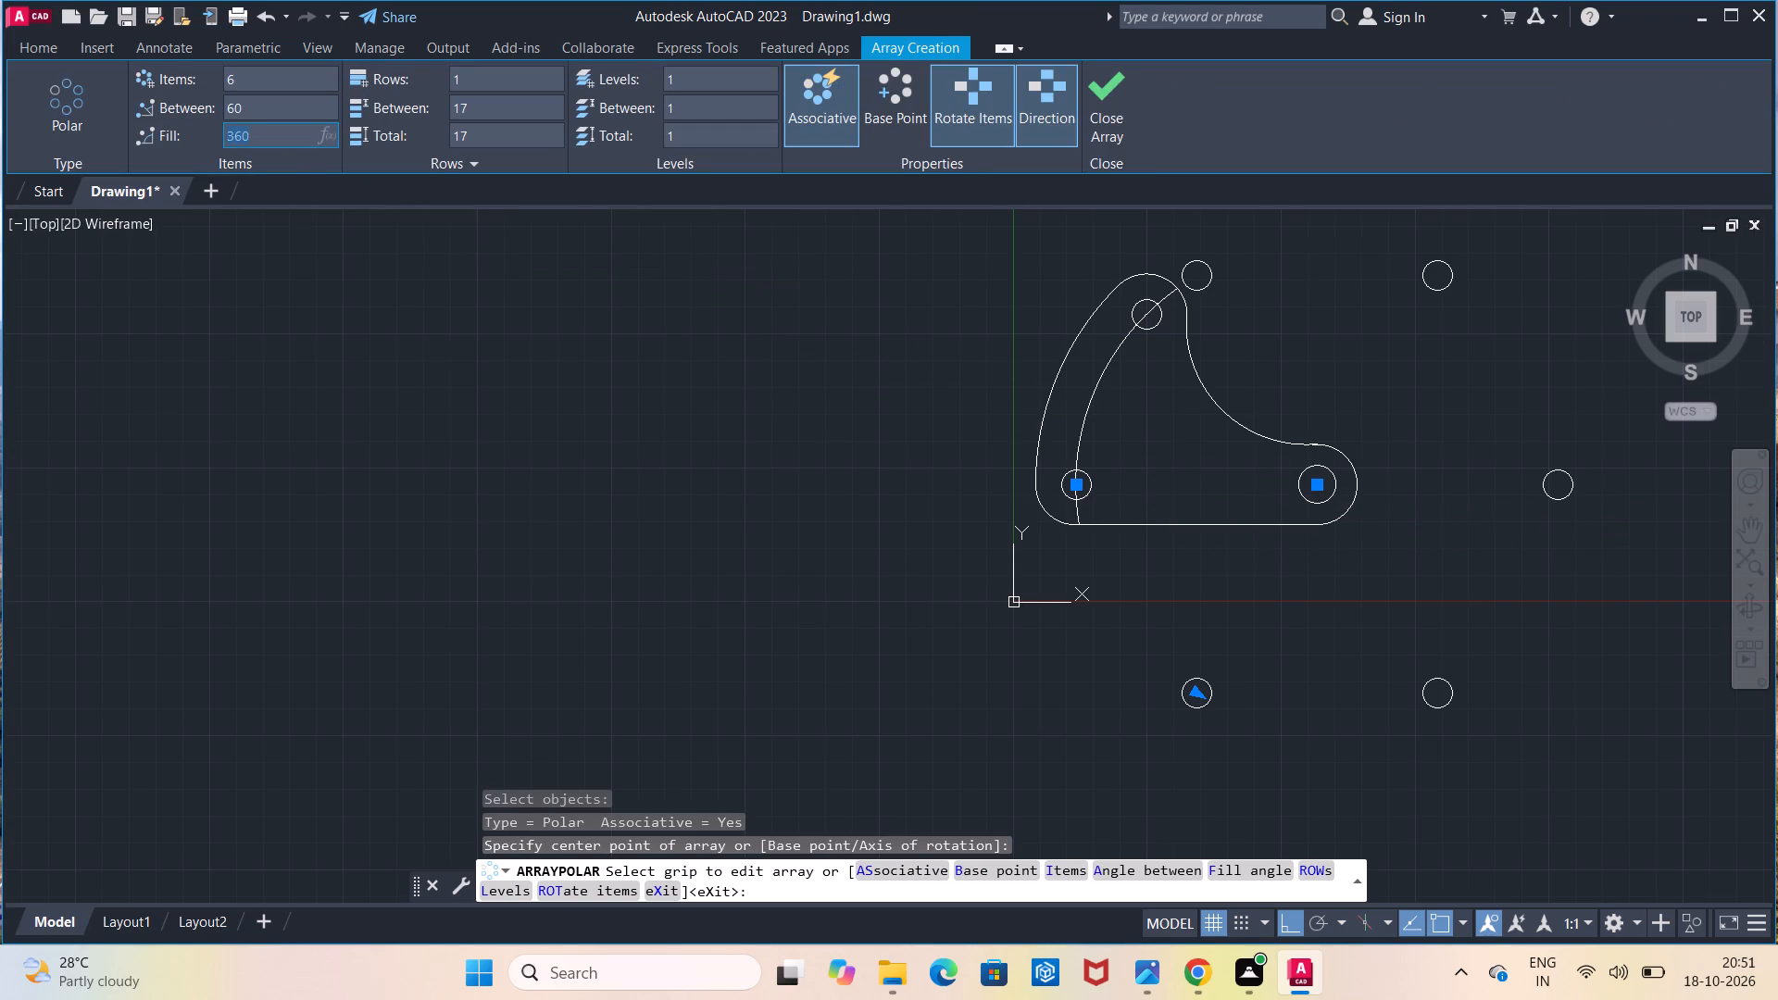
pyautogui.press('4')
pyautogui.press('5')
pyautogui.click(276, 80)
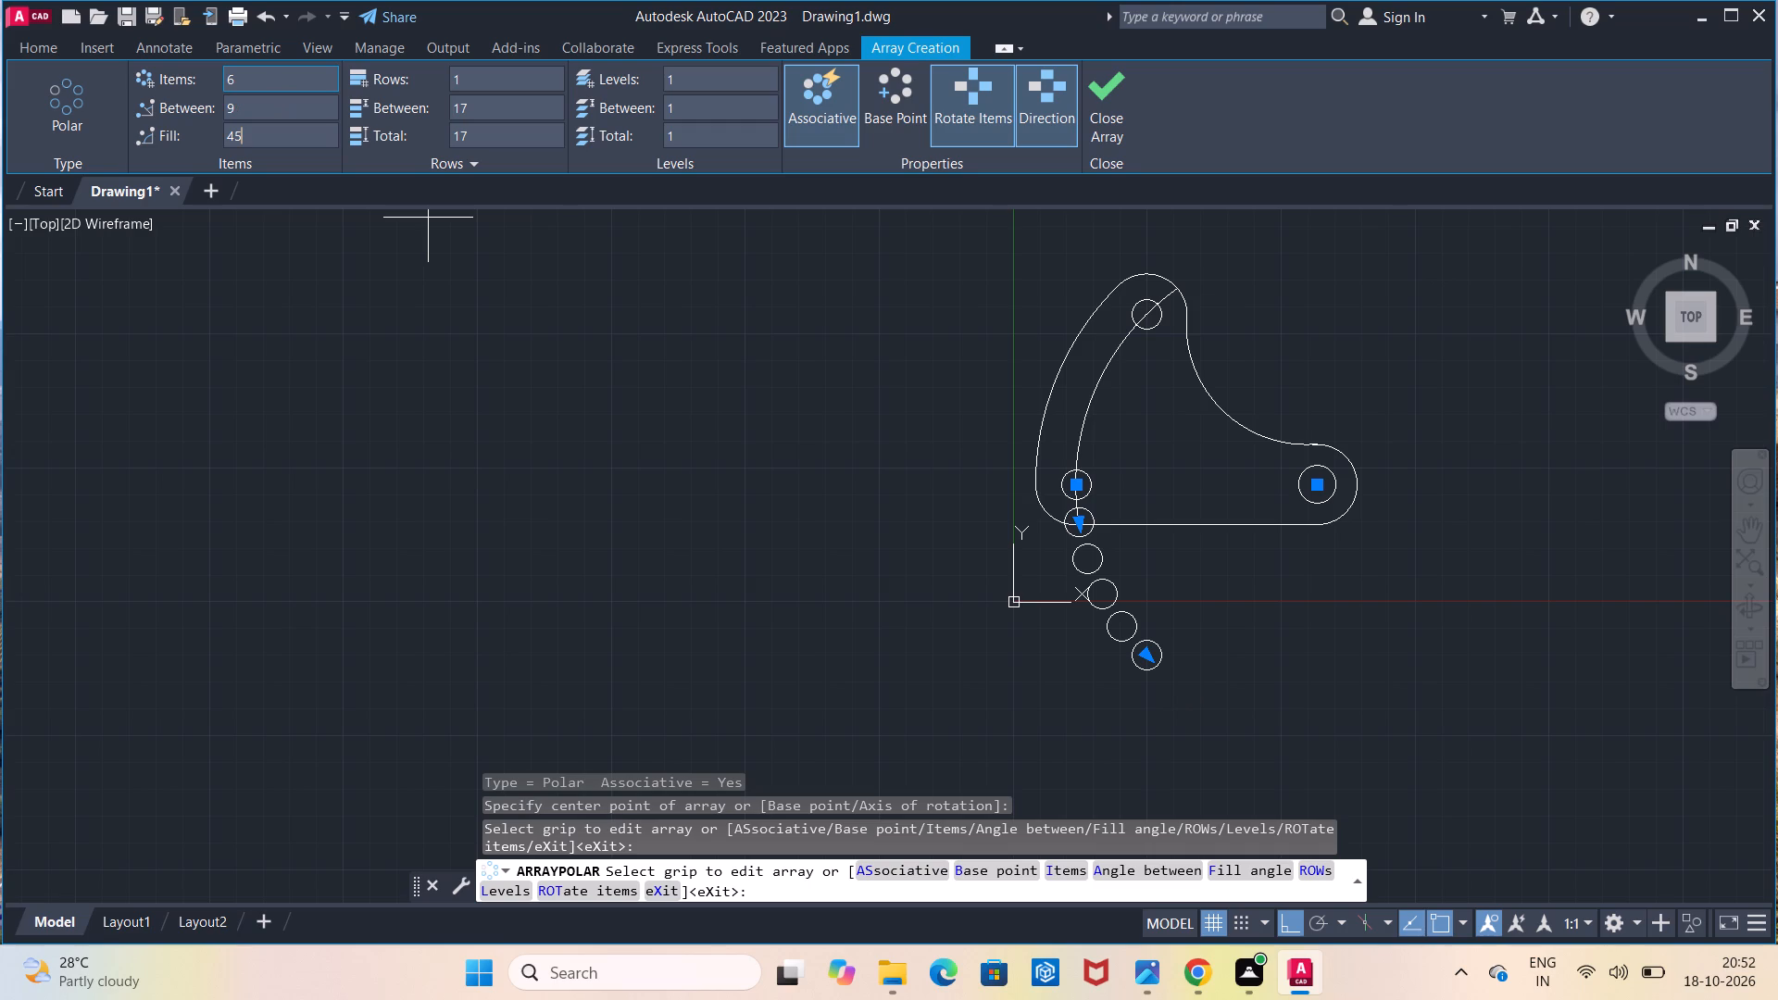
pyautogui.click(276, 80)
pyautogui.press('4')
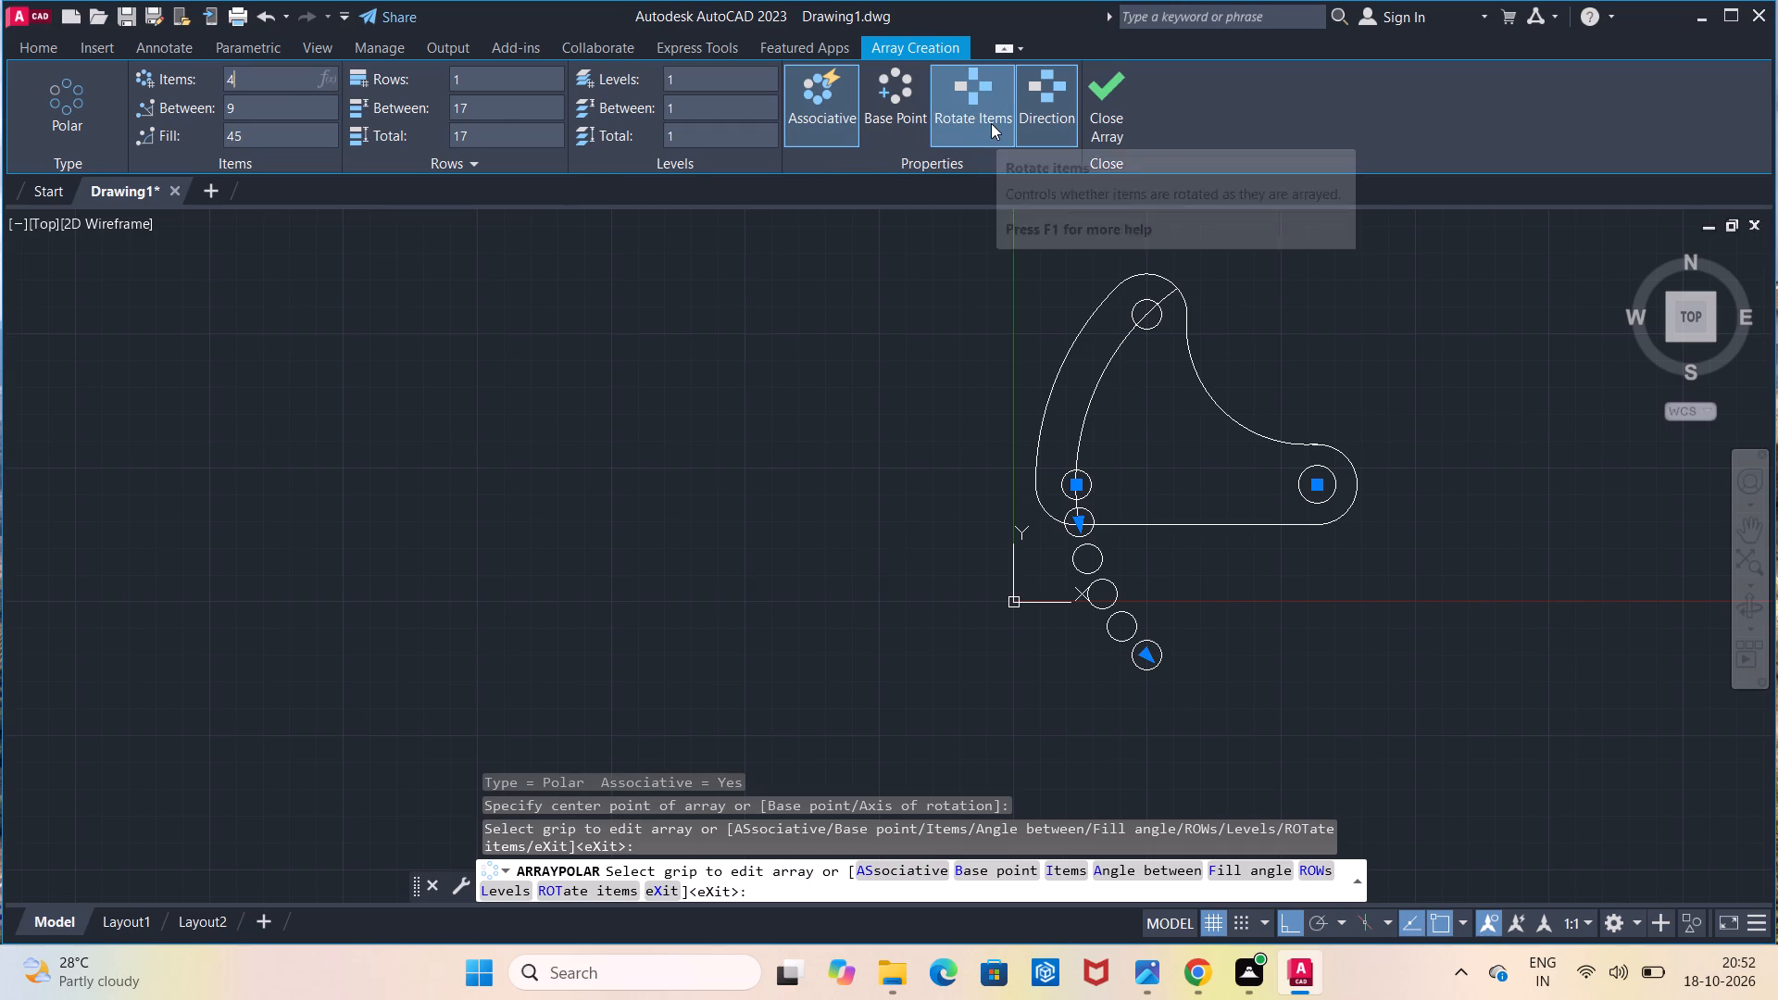
pyautogui.click(1034, 123)
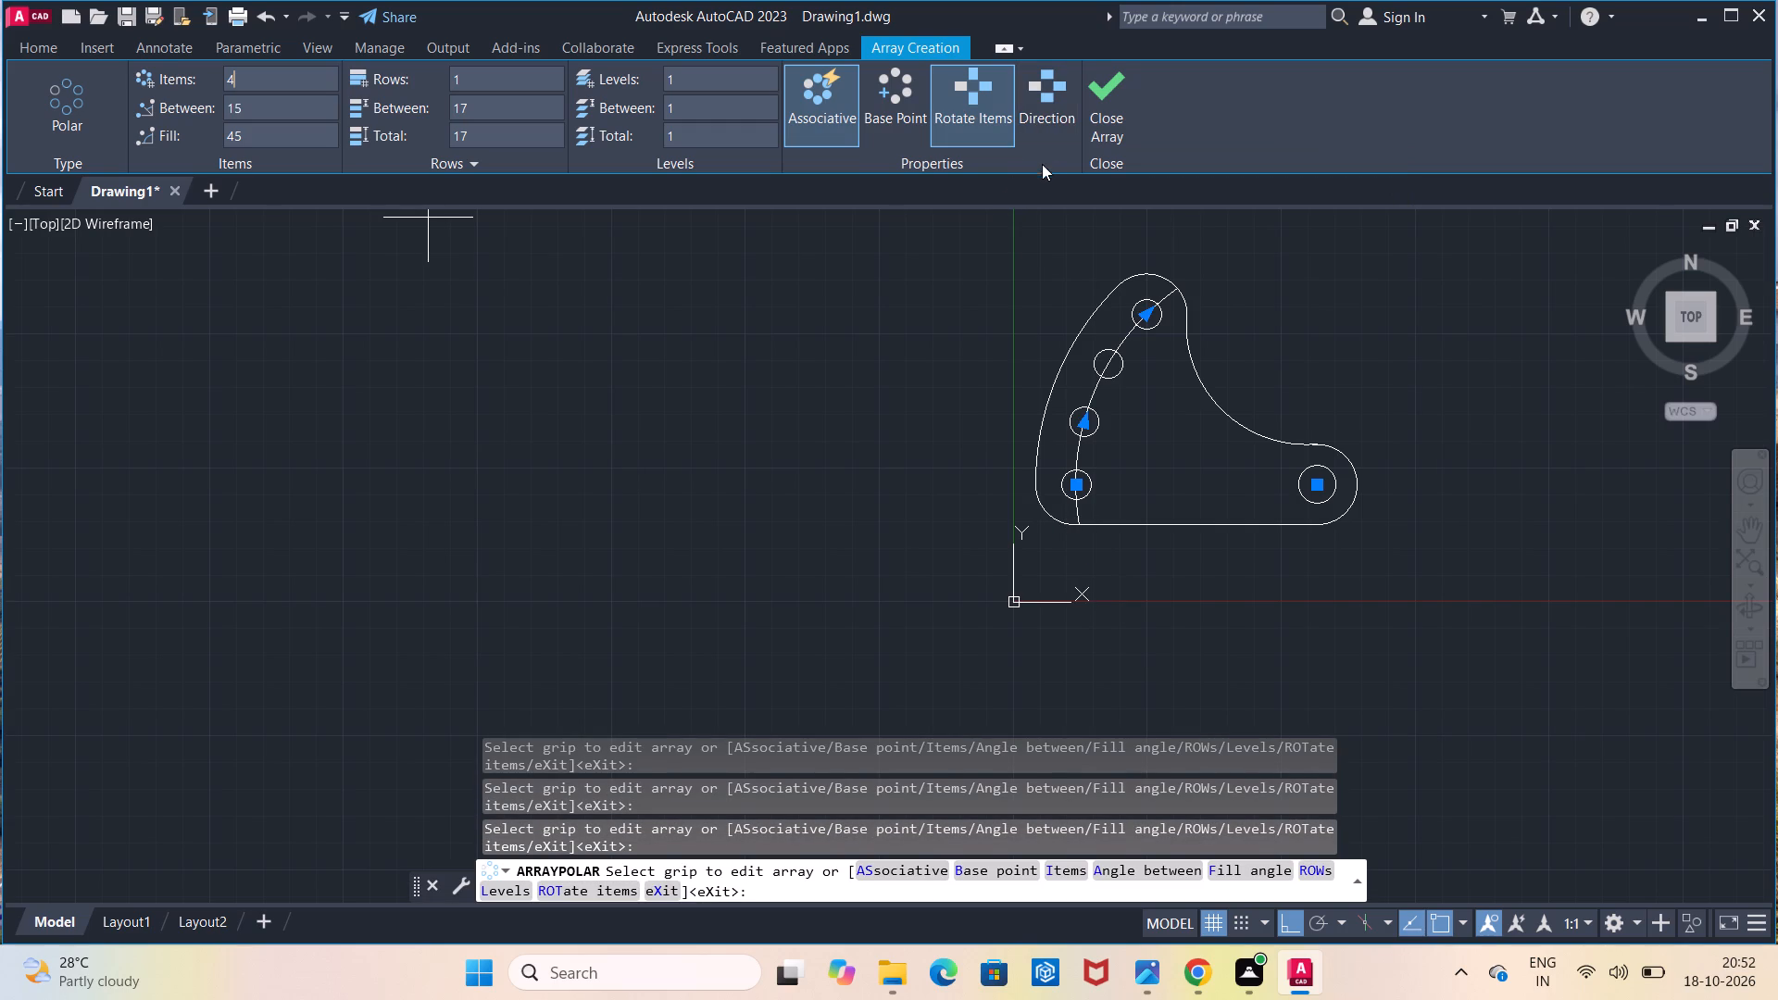
pyautogui.click(1093, 132)
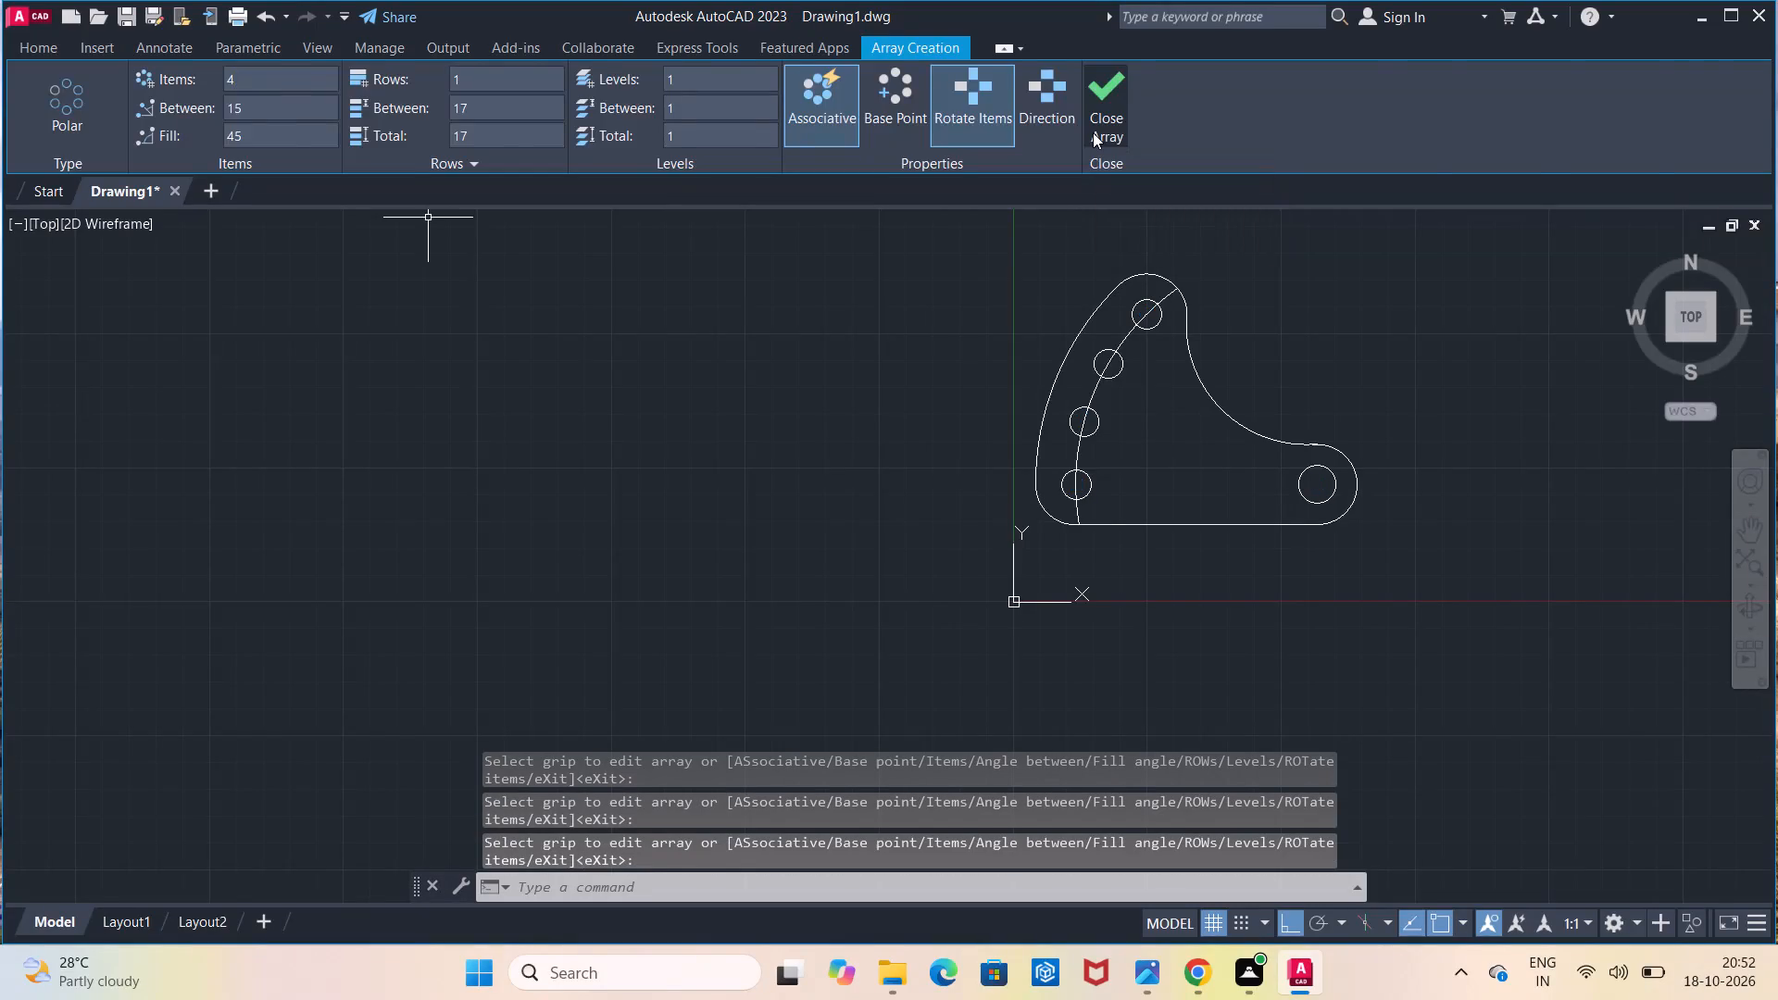
# Select the entire sector plate and join its connected outline segments.
pyautogui.scroll(1, 1133, 298)
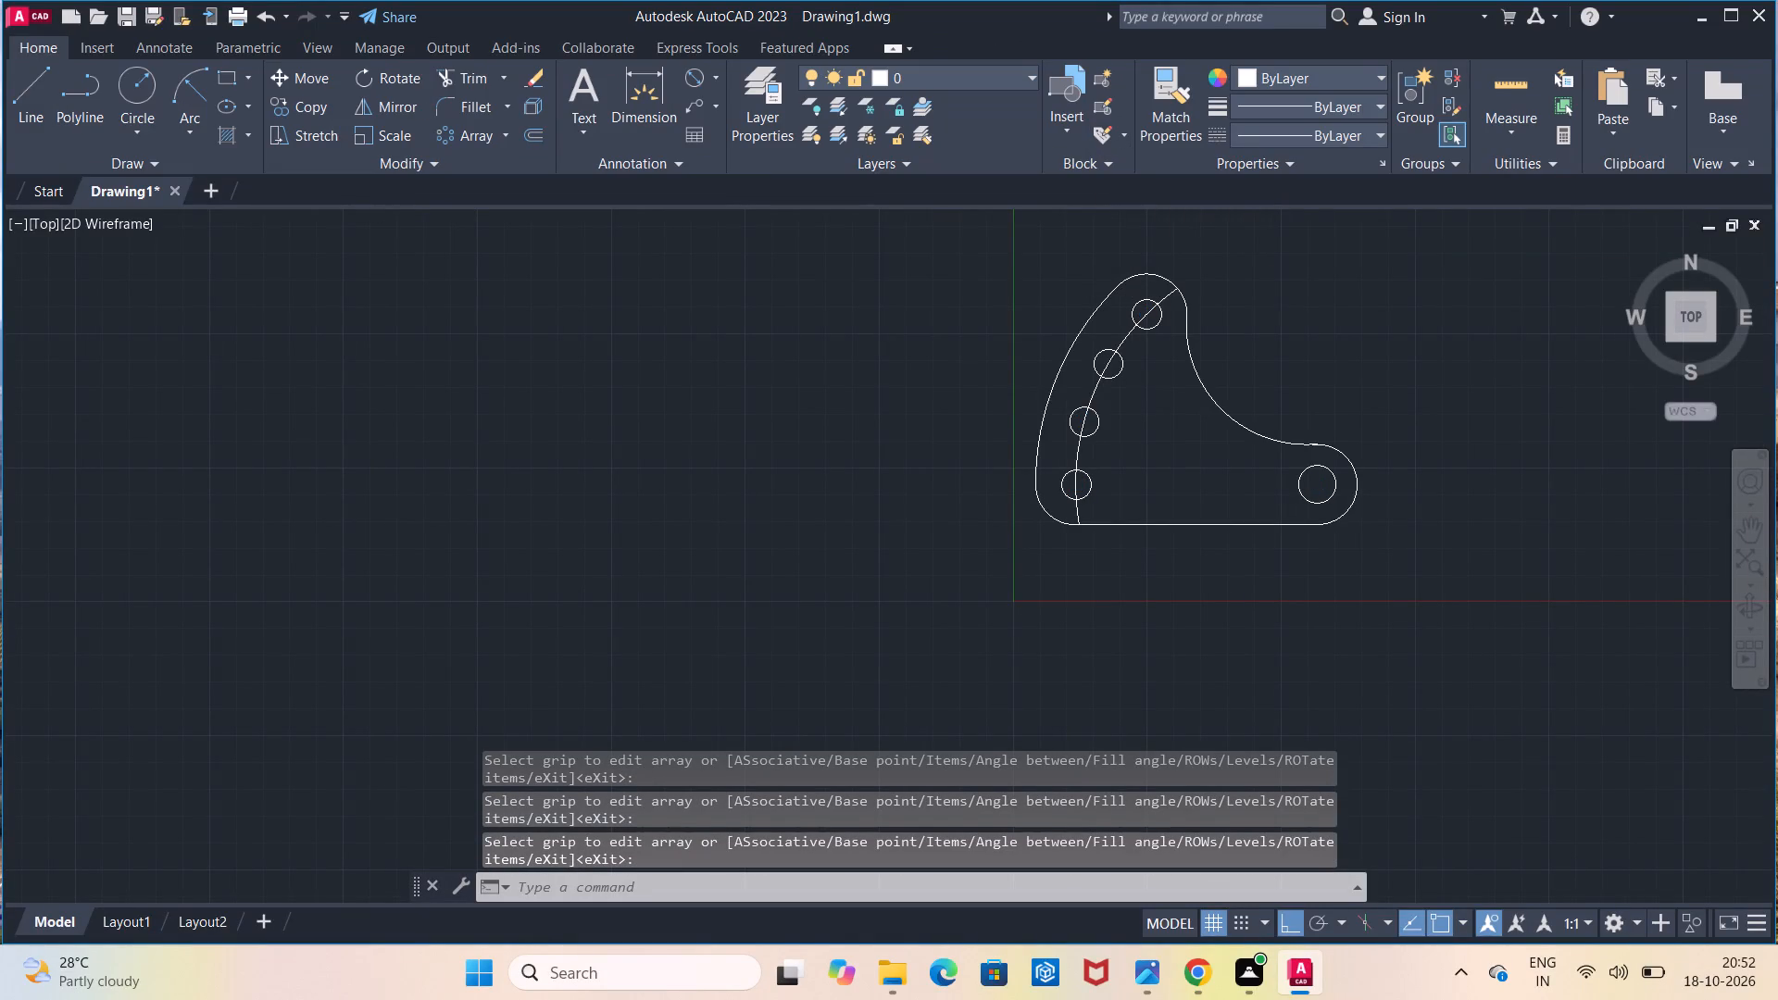
pyautogui.scroll(-1, 1133, 298)
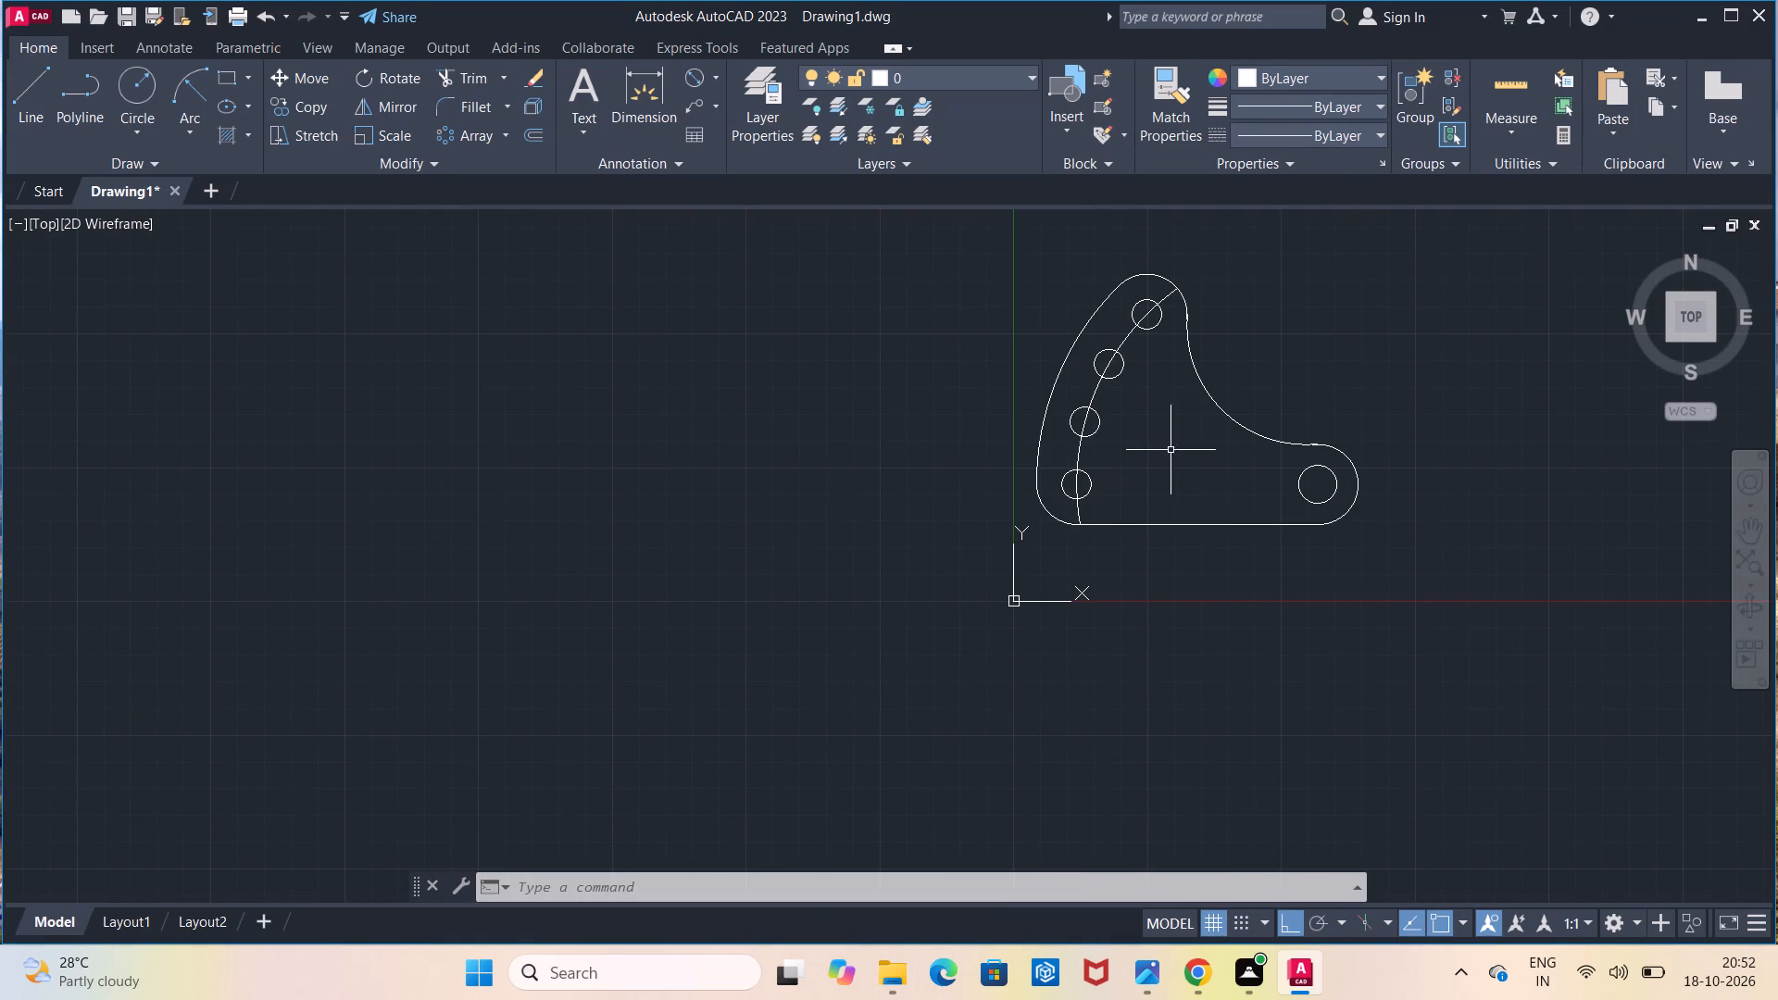
pyautogui.click(1015, 240)
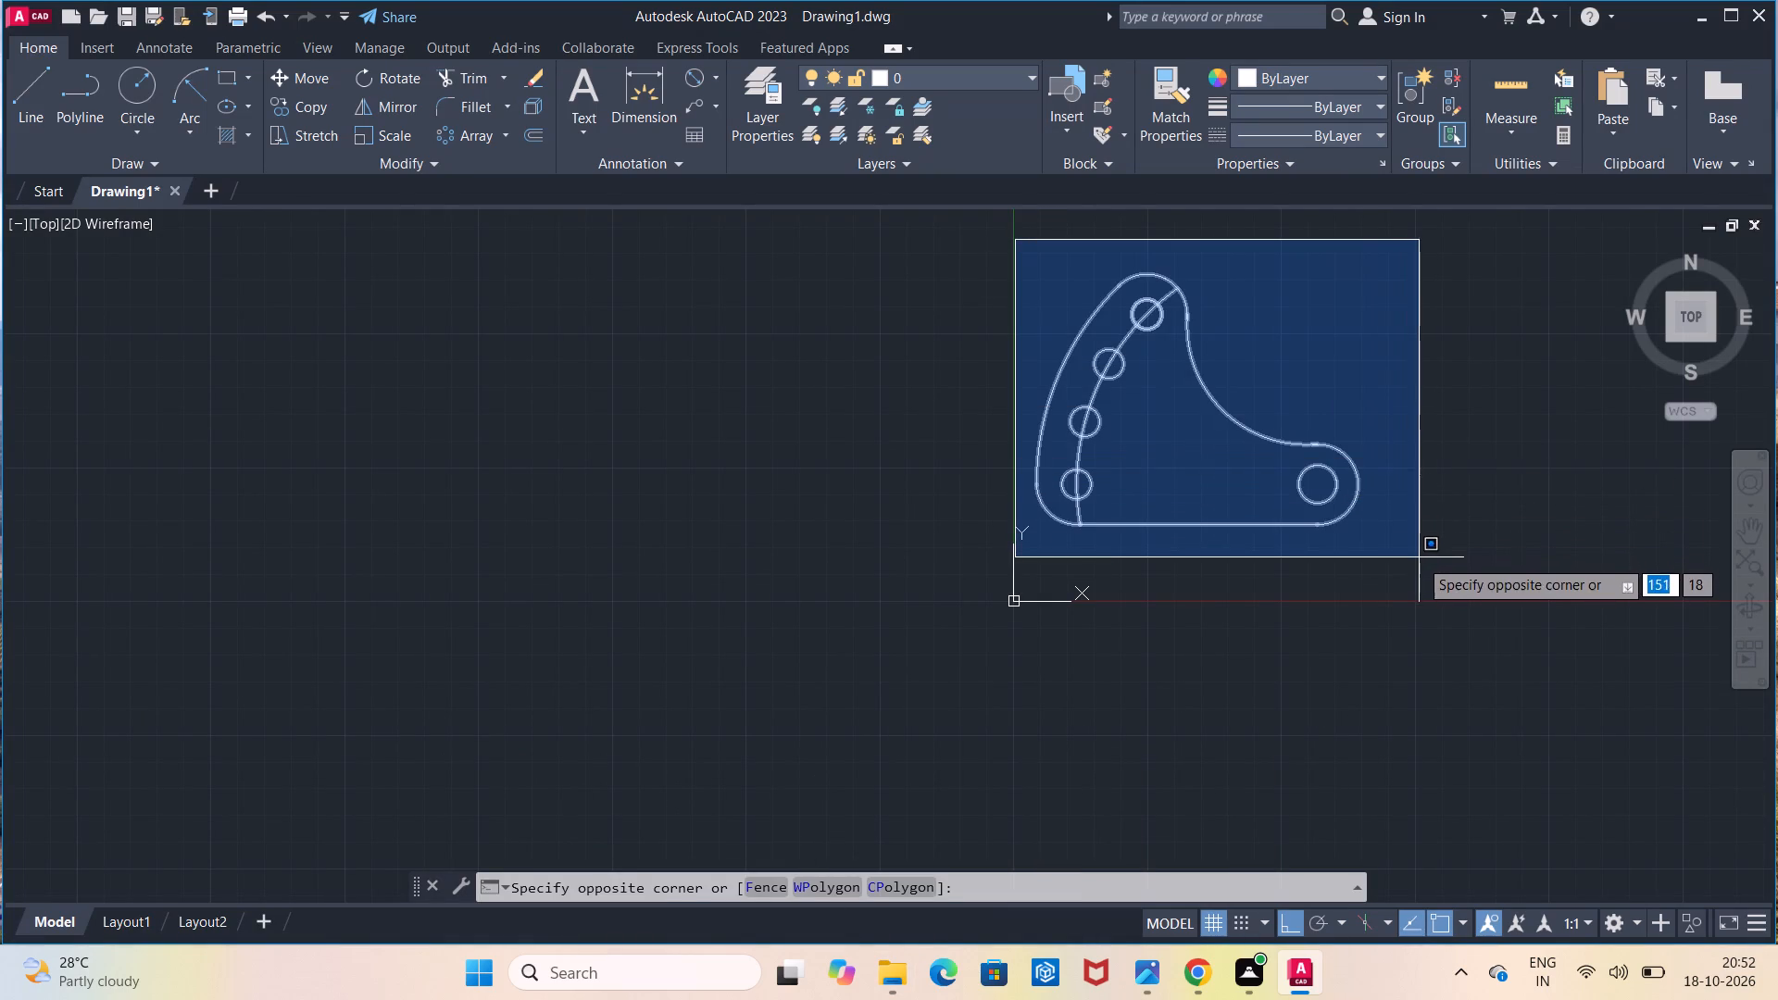
pyautogui.click(1419, 558)
pyautogui.write('jop')
pyautogui.press('BackSpace')
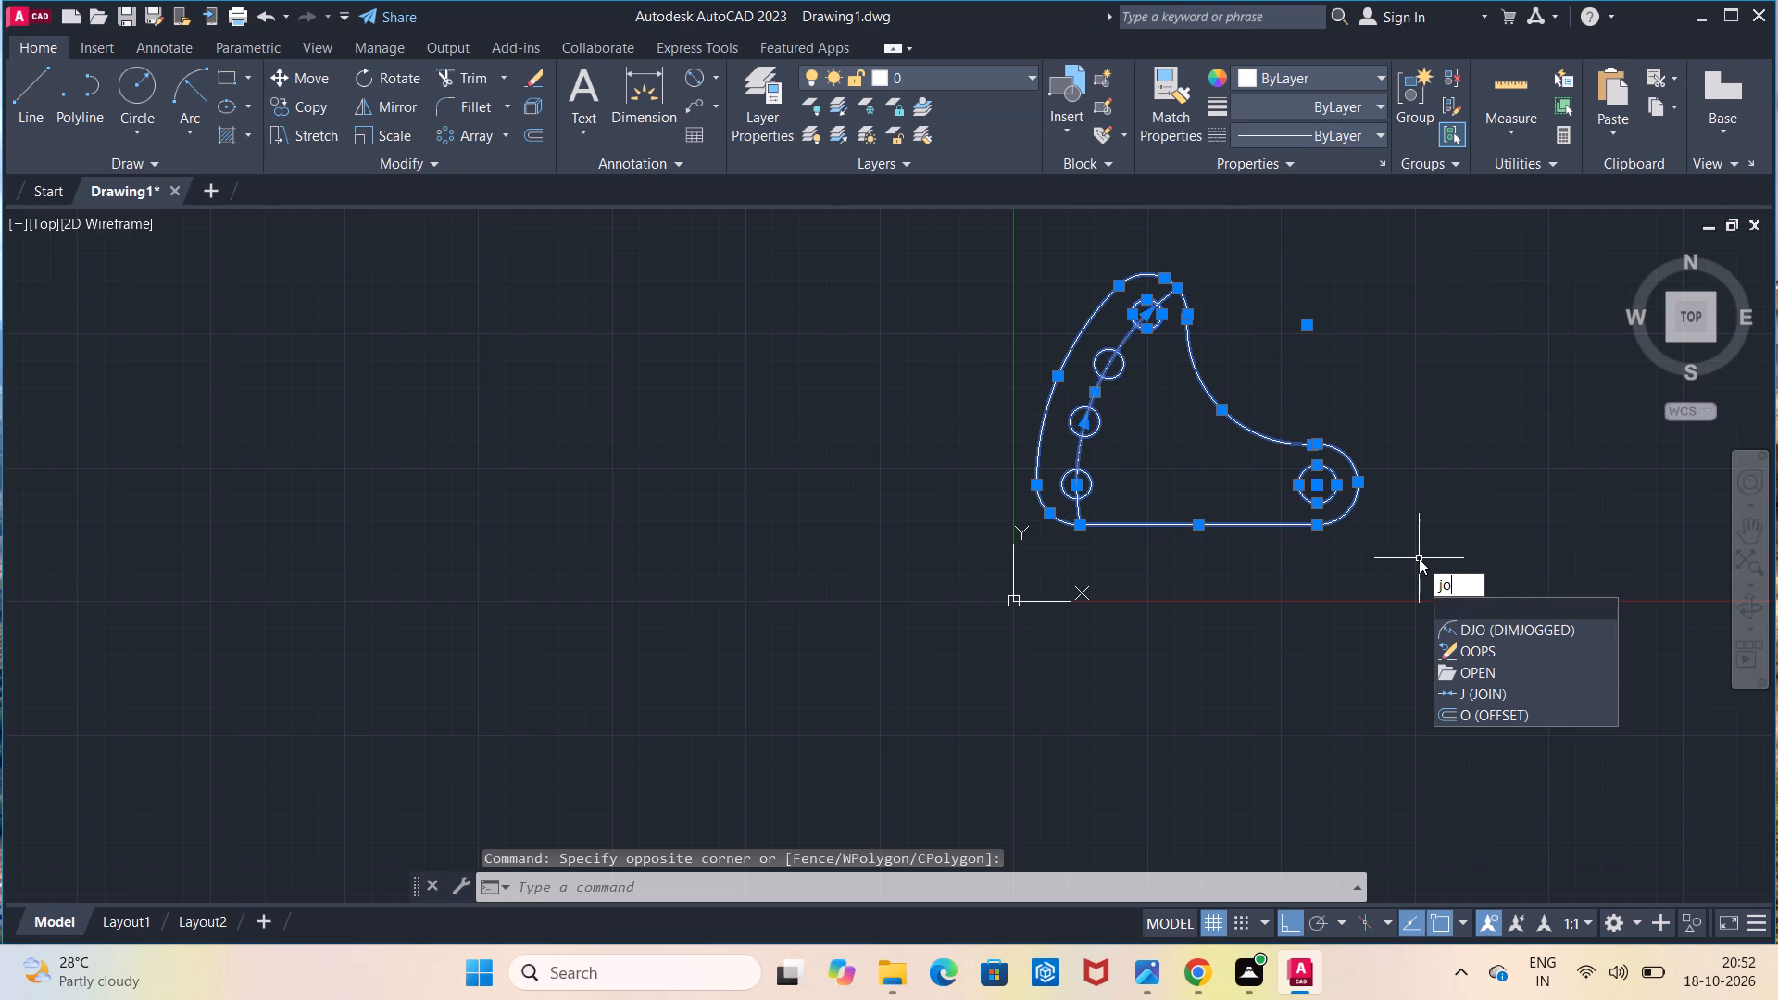
pyautogui.press('i')
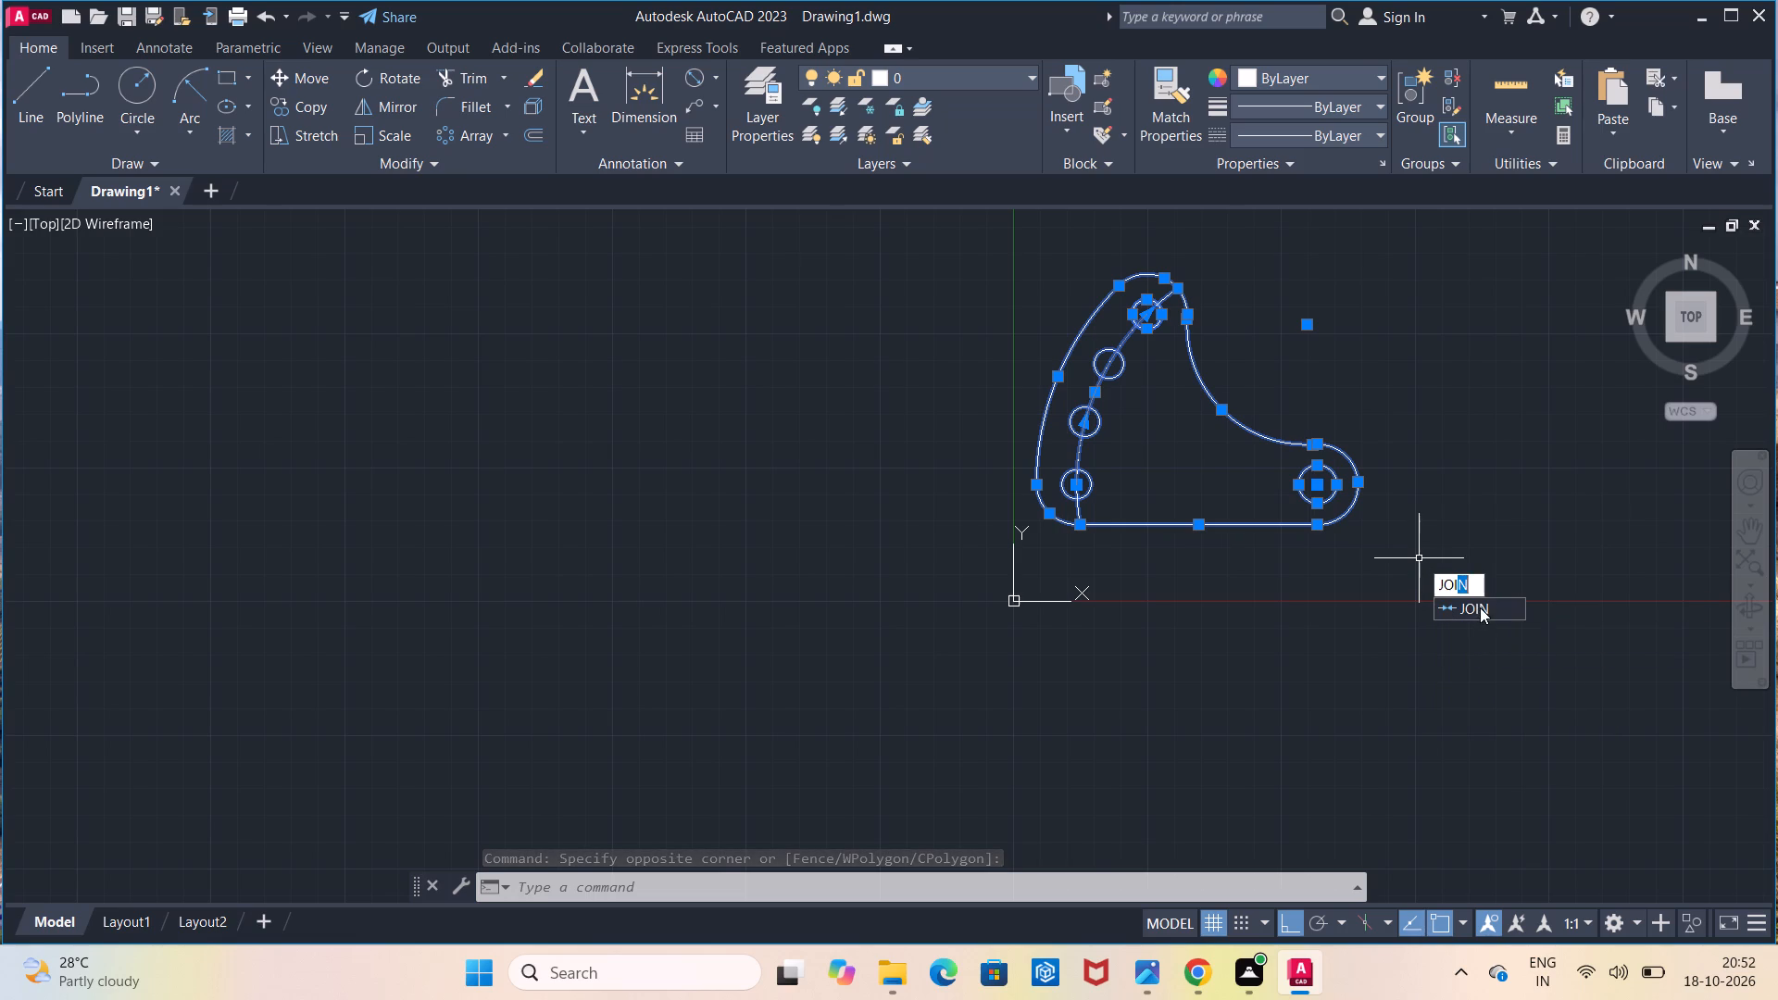
pyautogui.click(1480, 607)
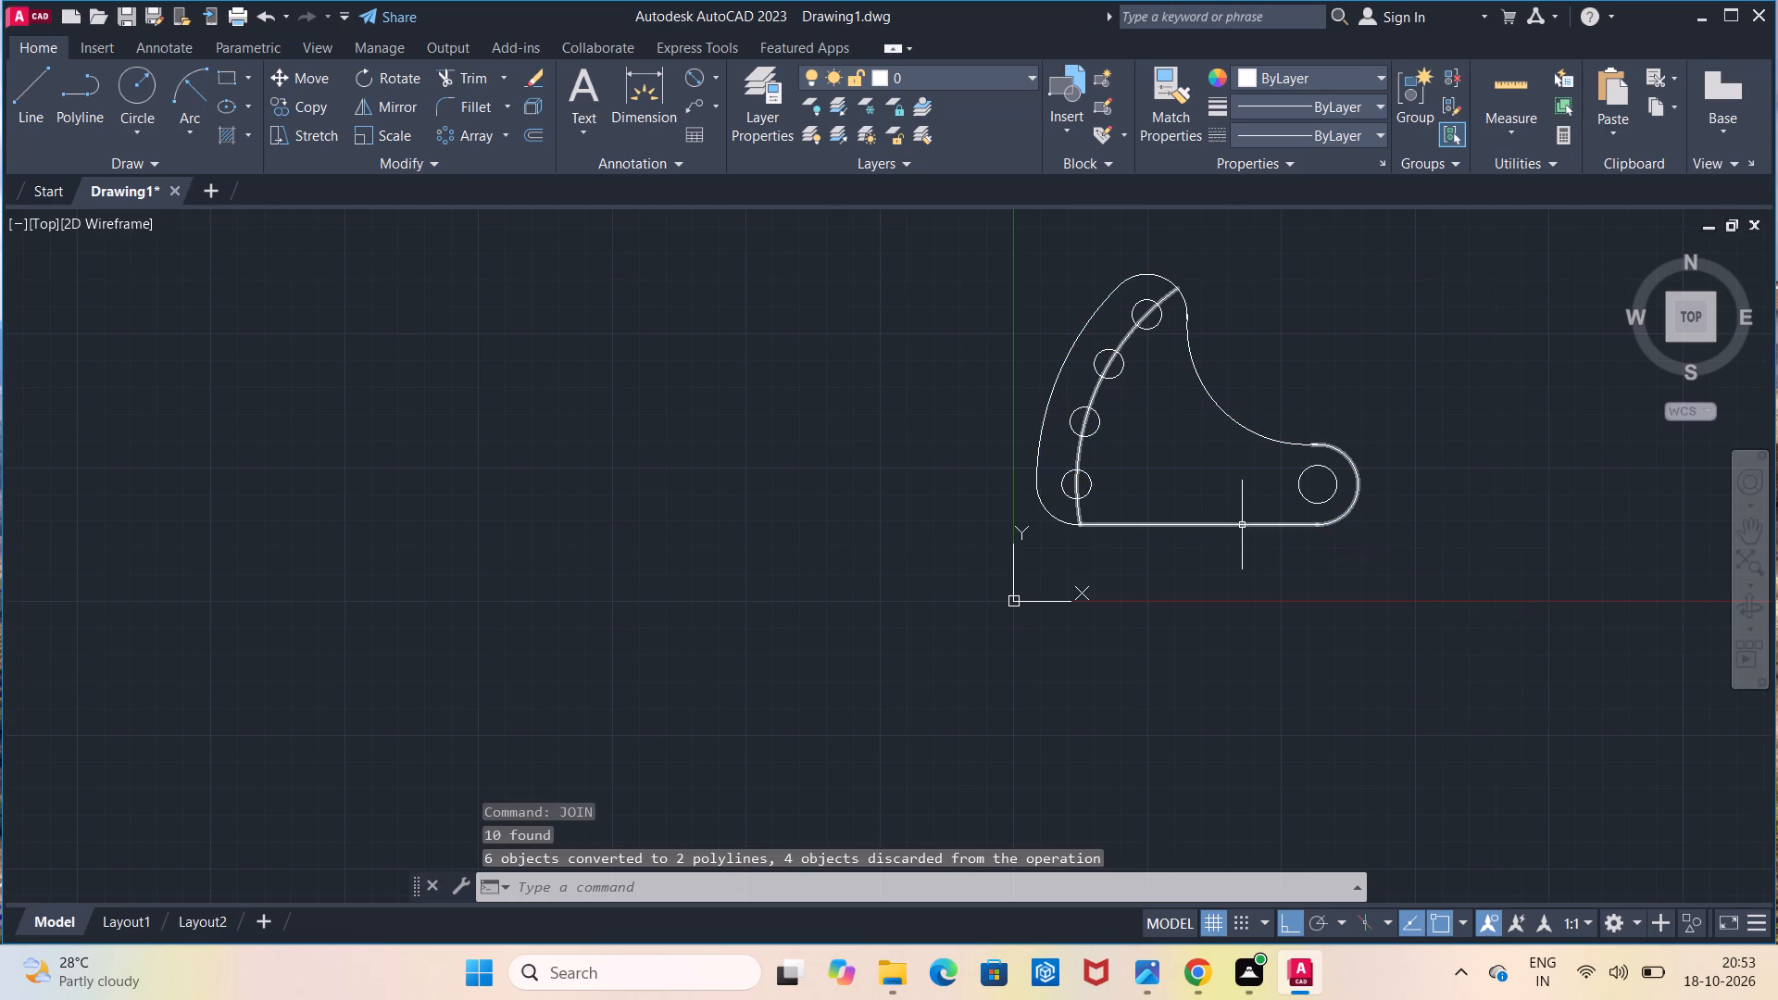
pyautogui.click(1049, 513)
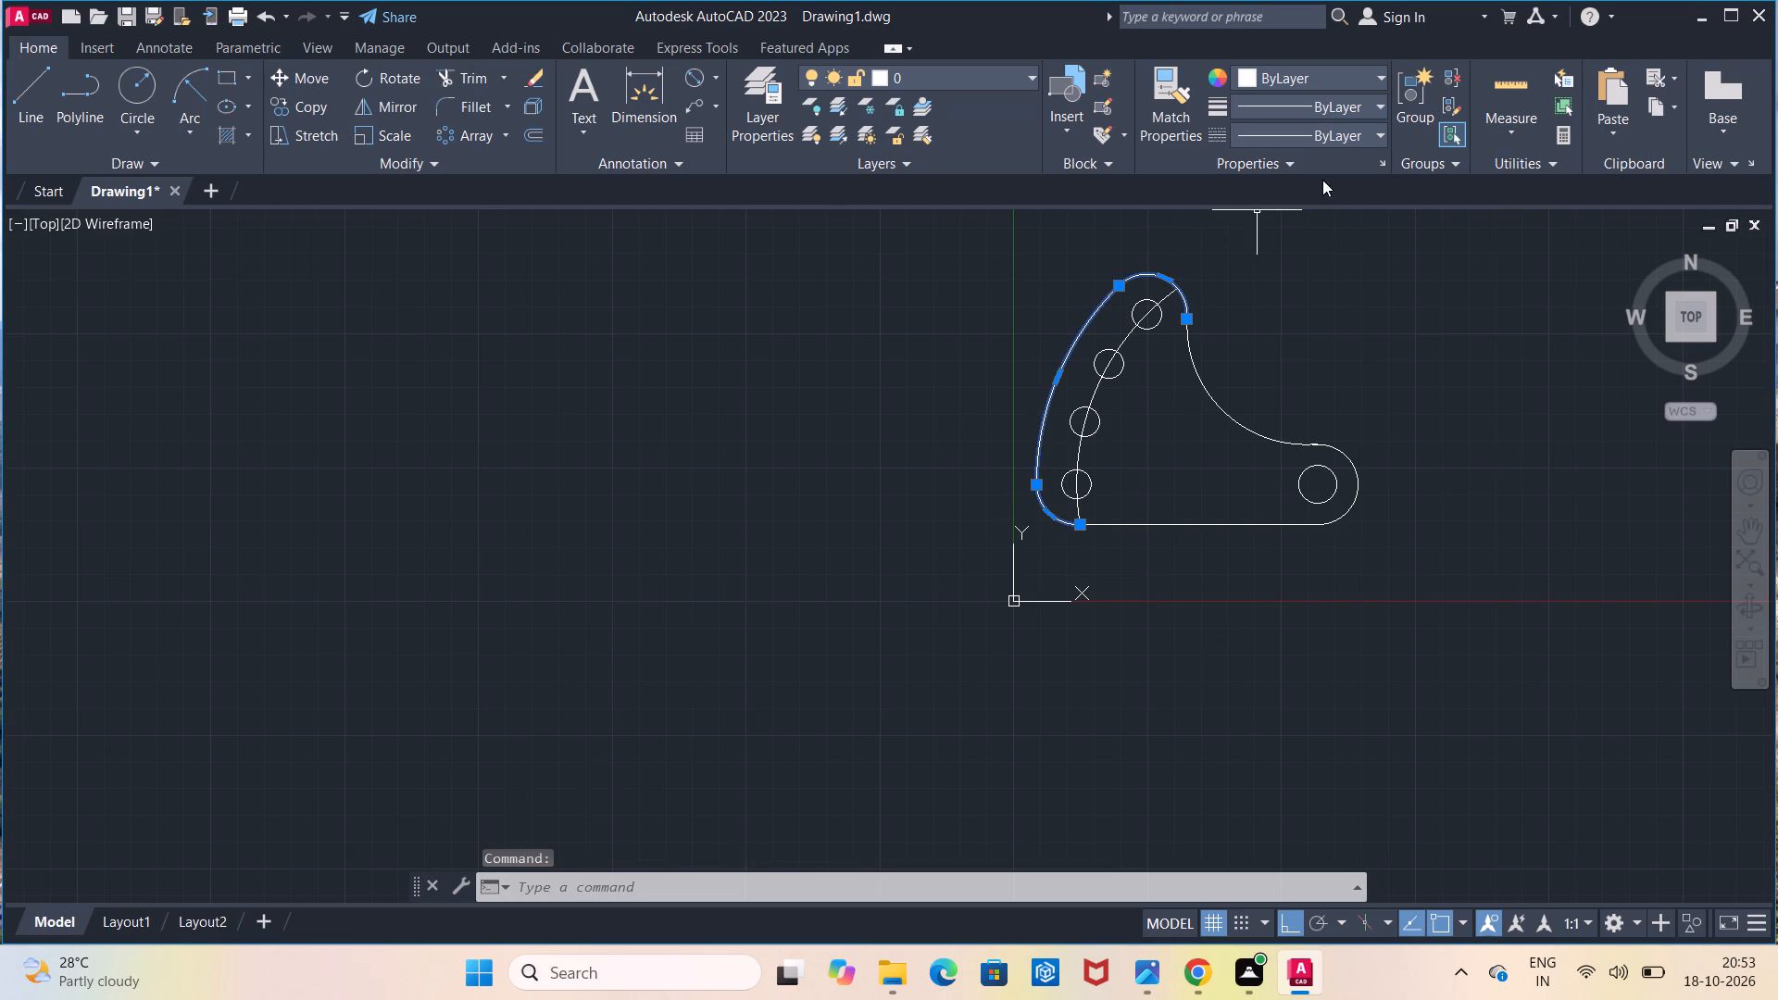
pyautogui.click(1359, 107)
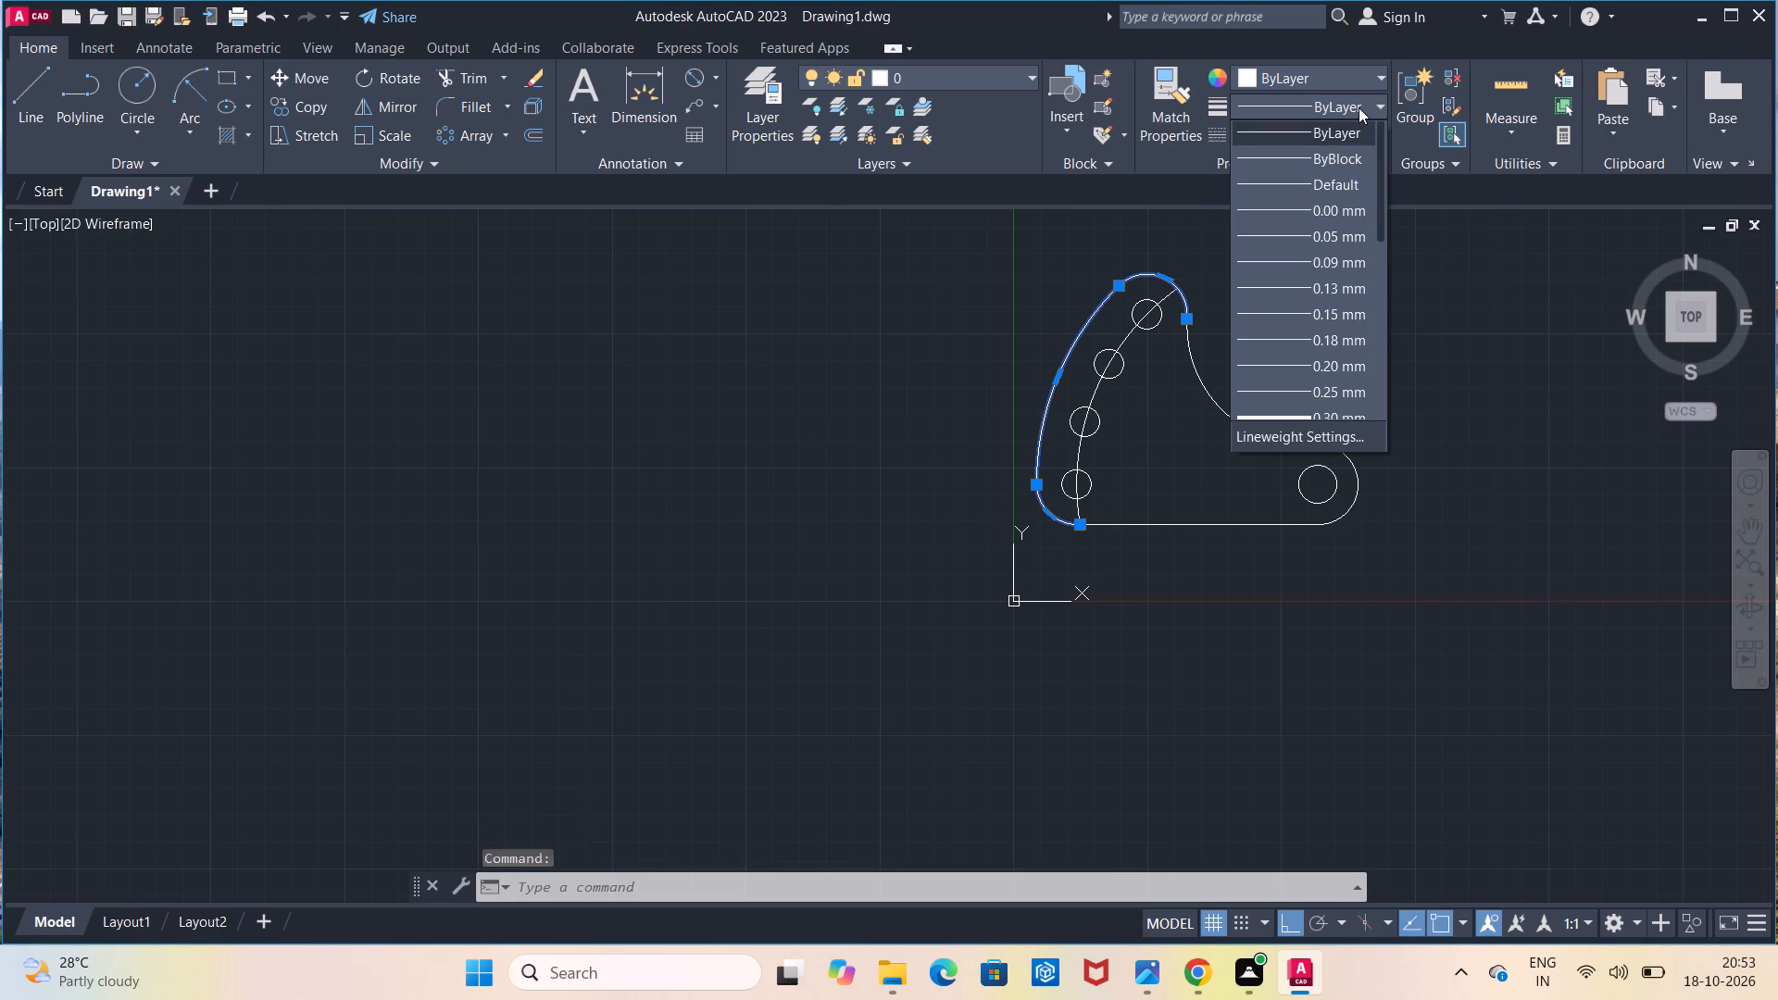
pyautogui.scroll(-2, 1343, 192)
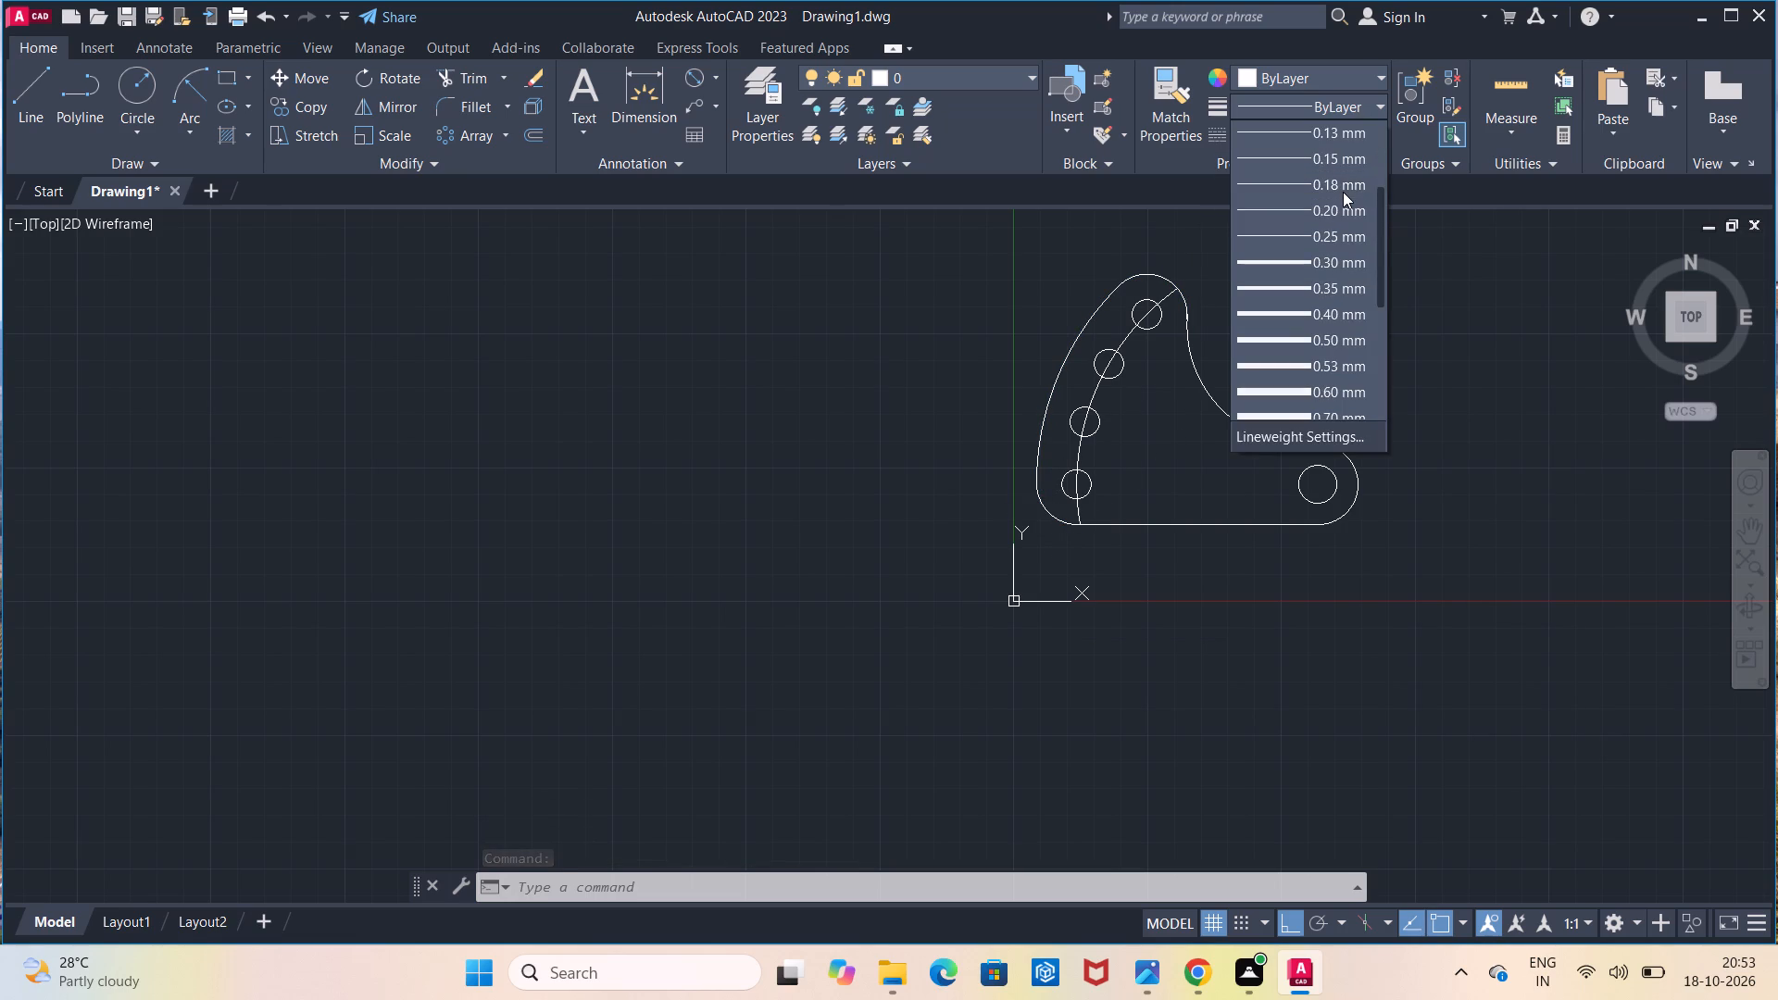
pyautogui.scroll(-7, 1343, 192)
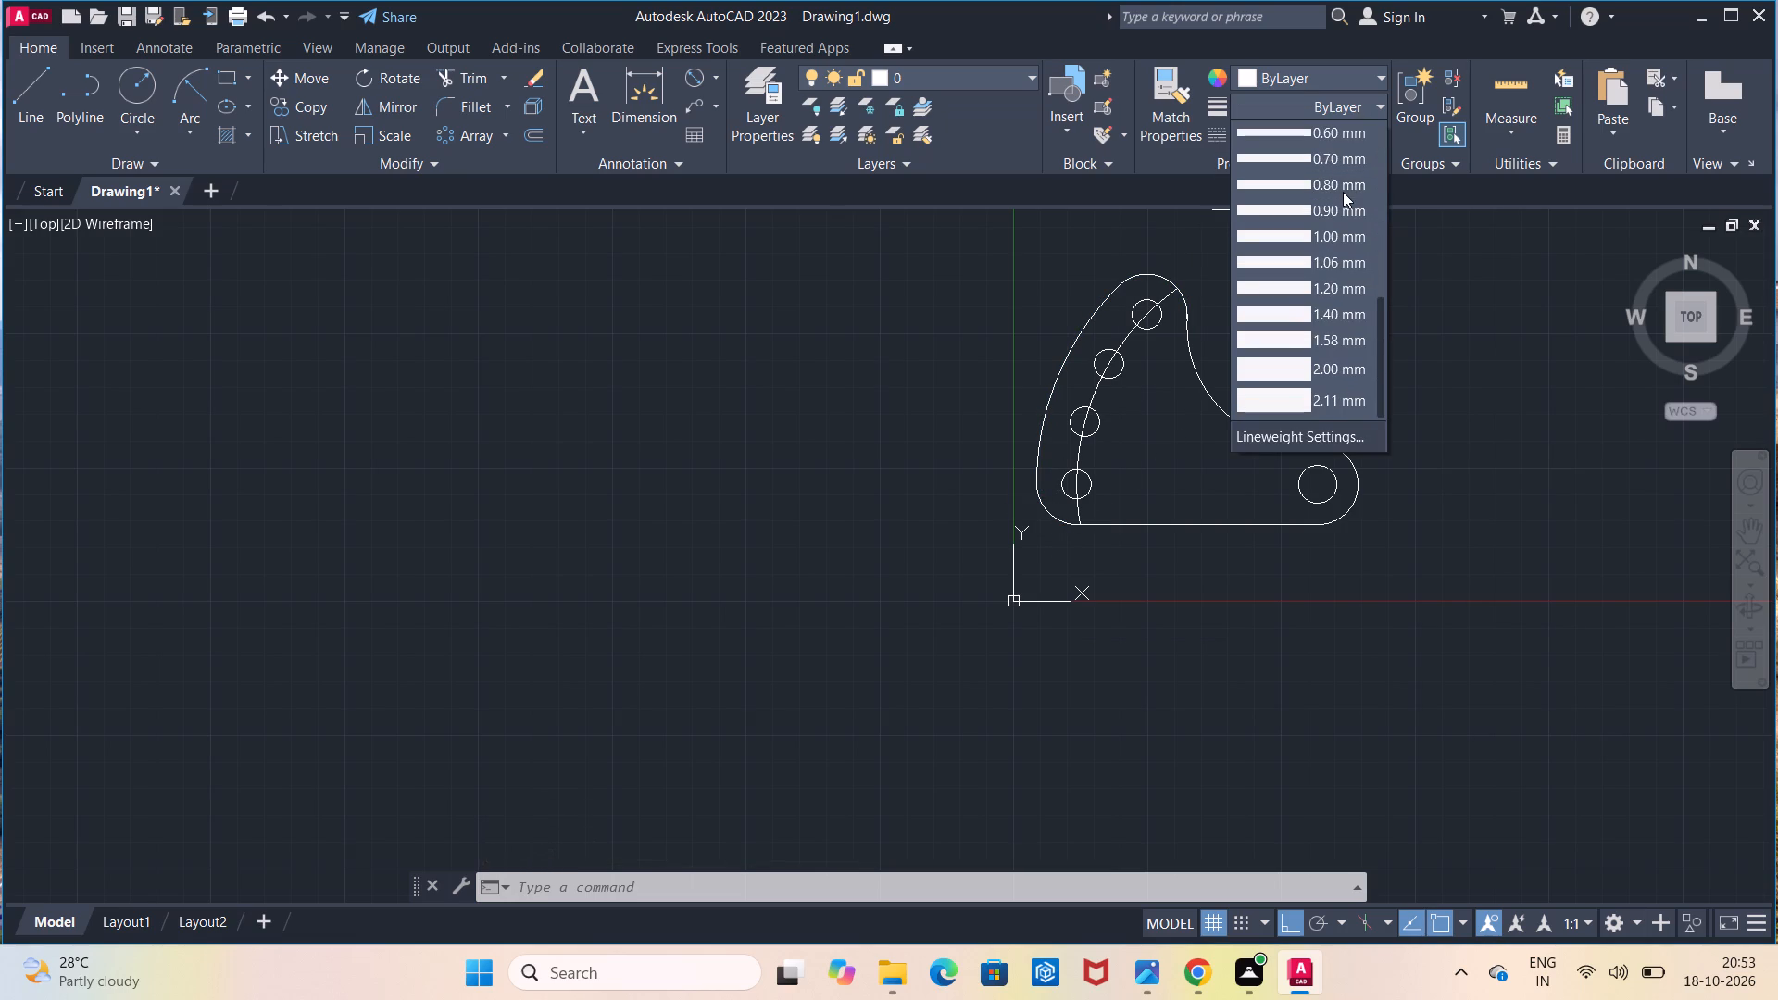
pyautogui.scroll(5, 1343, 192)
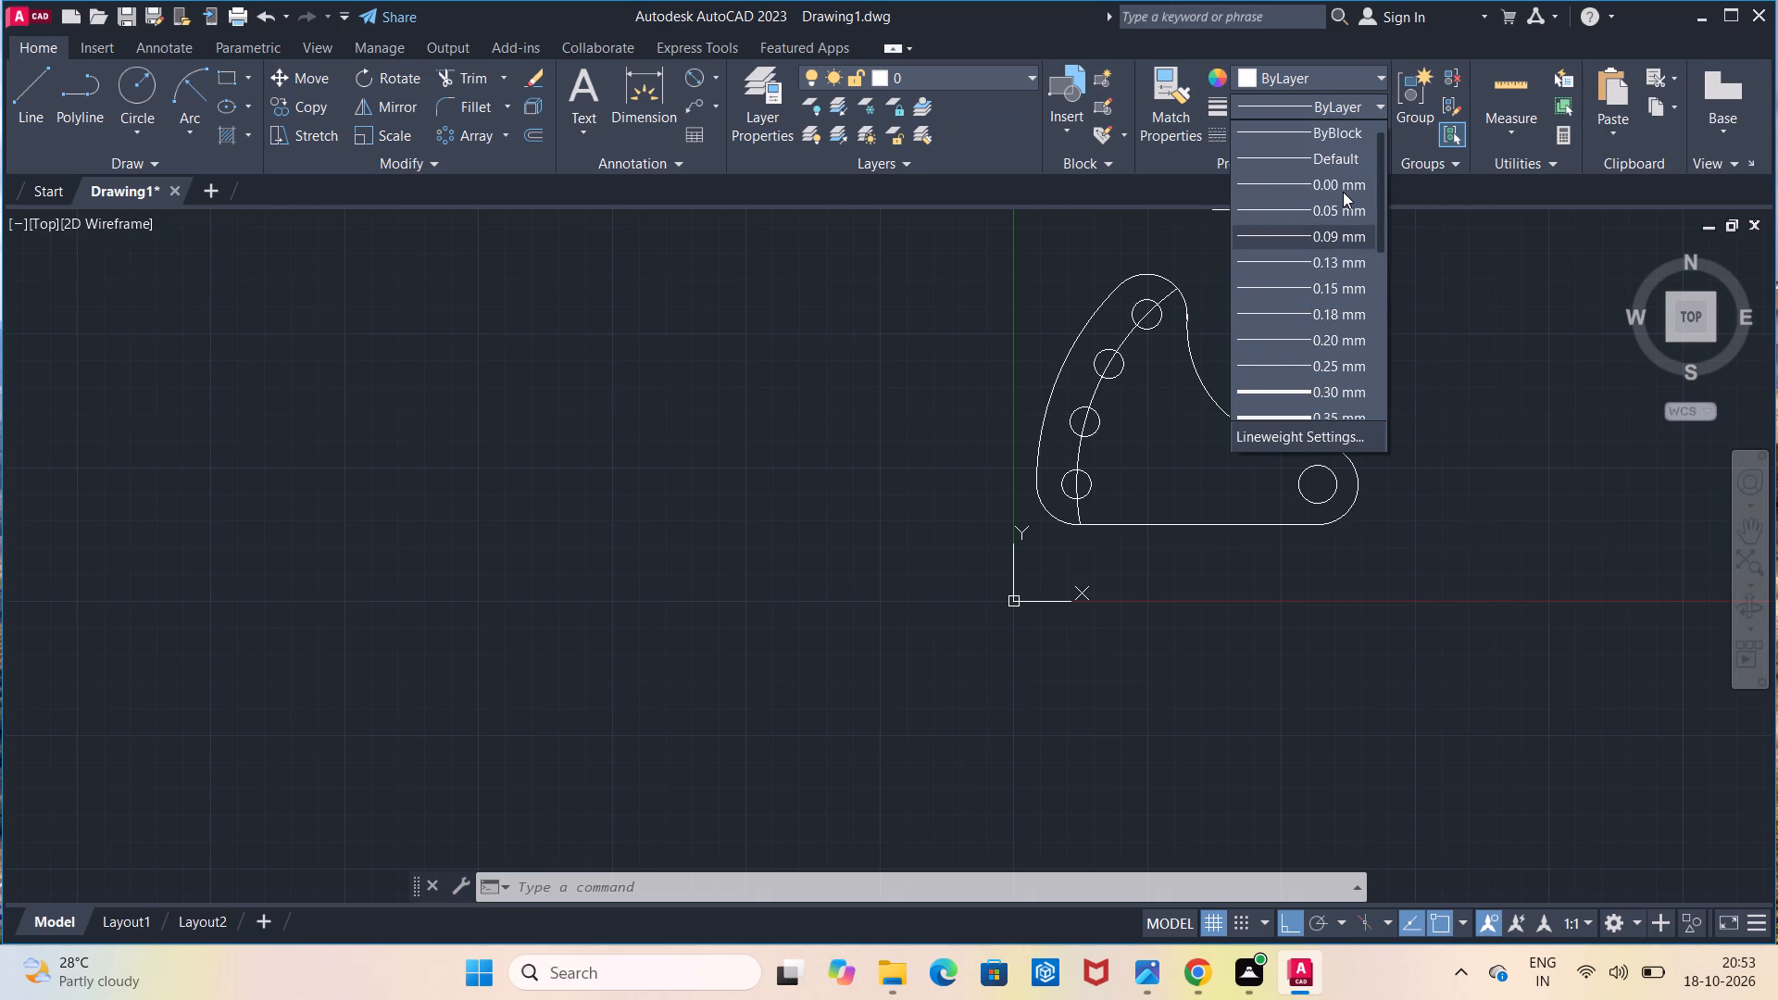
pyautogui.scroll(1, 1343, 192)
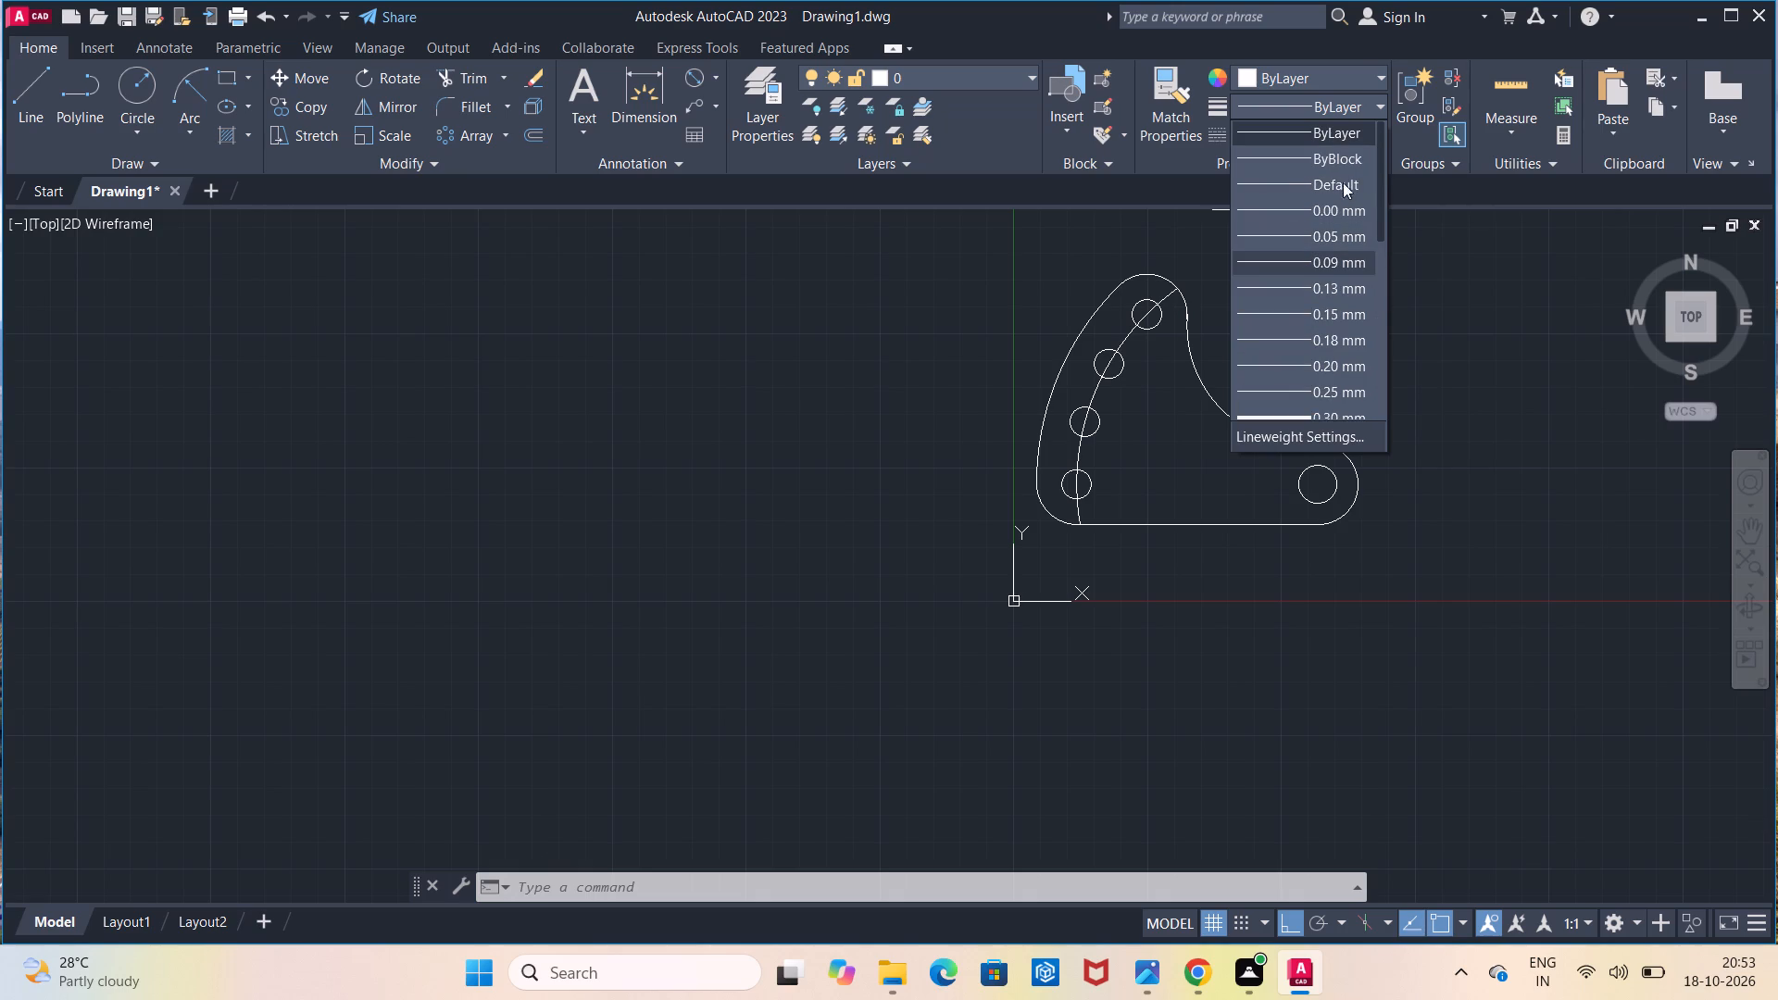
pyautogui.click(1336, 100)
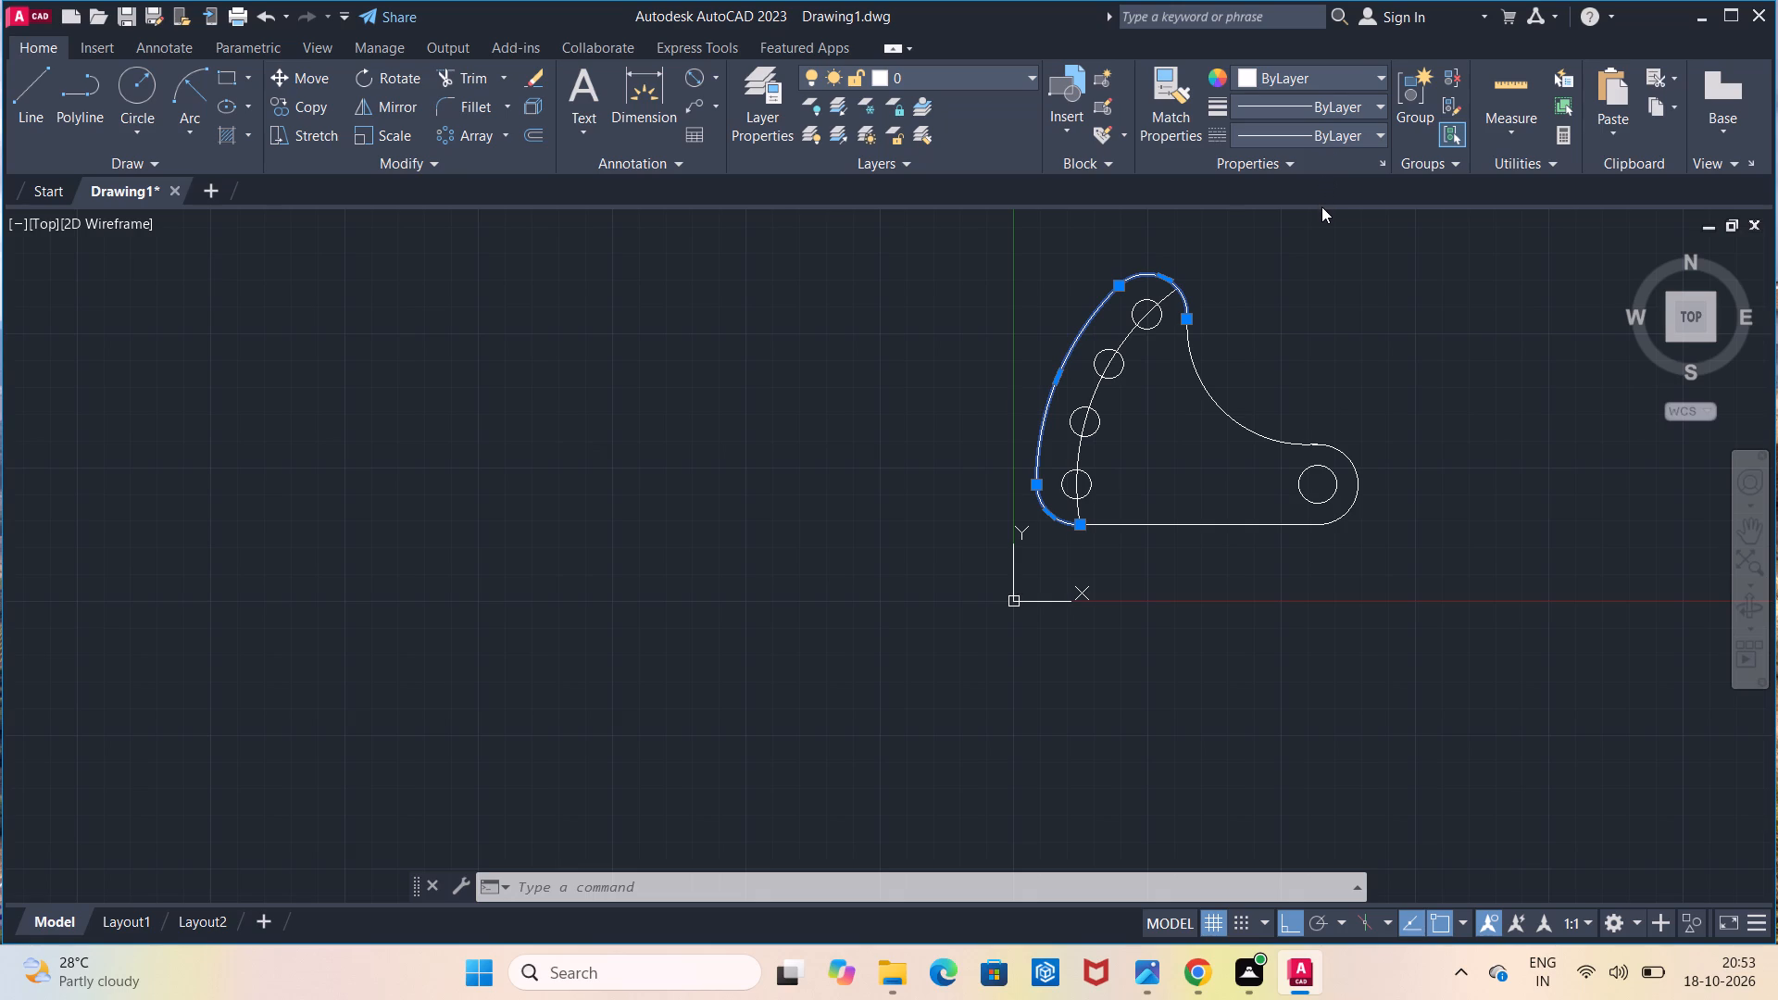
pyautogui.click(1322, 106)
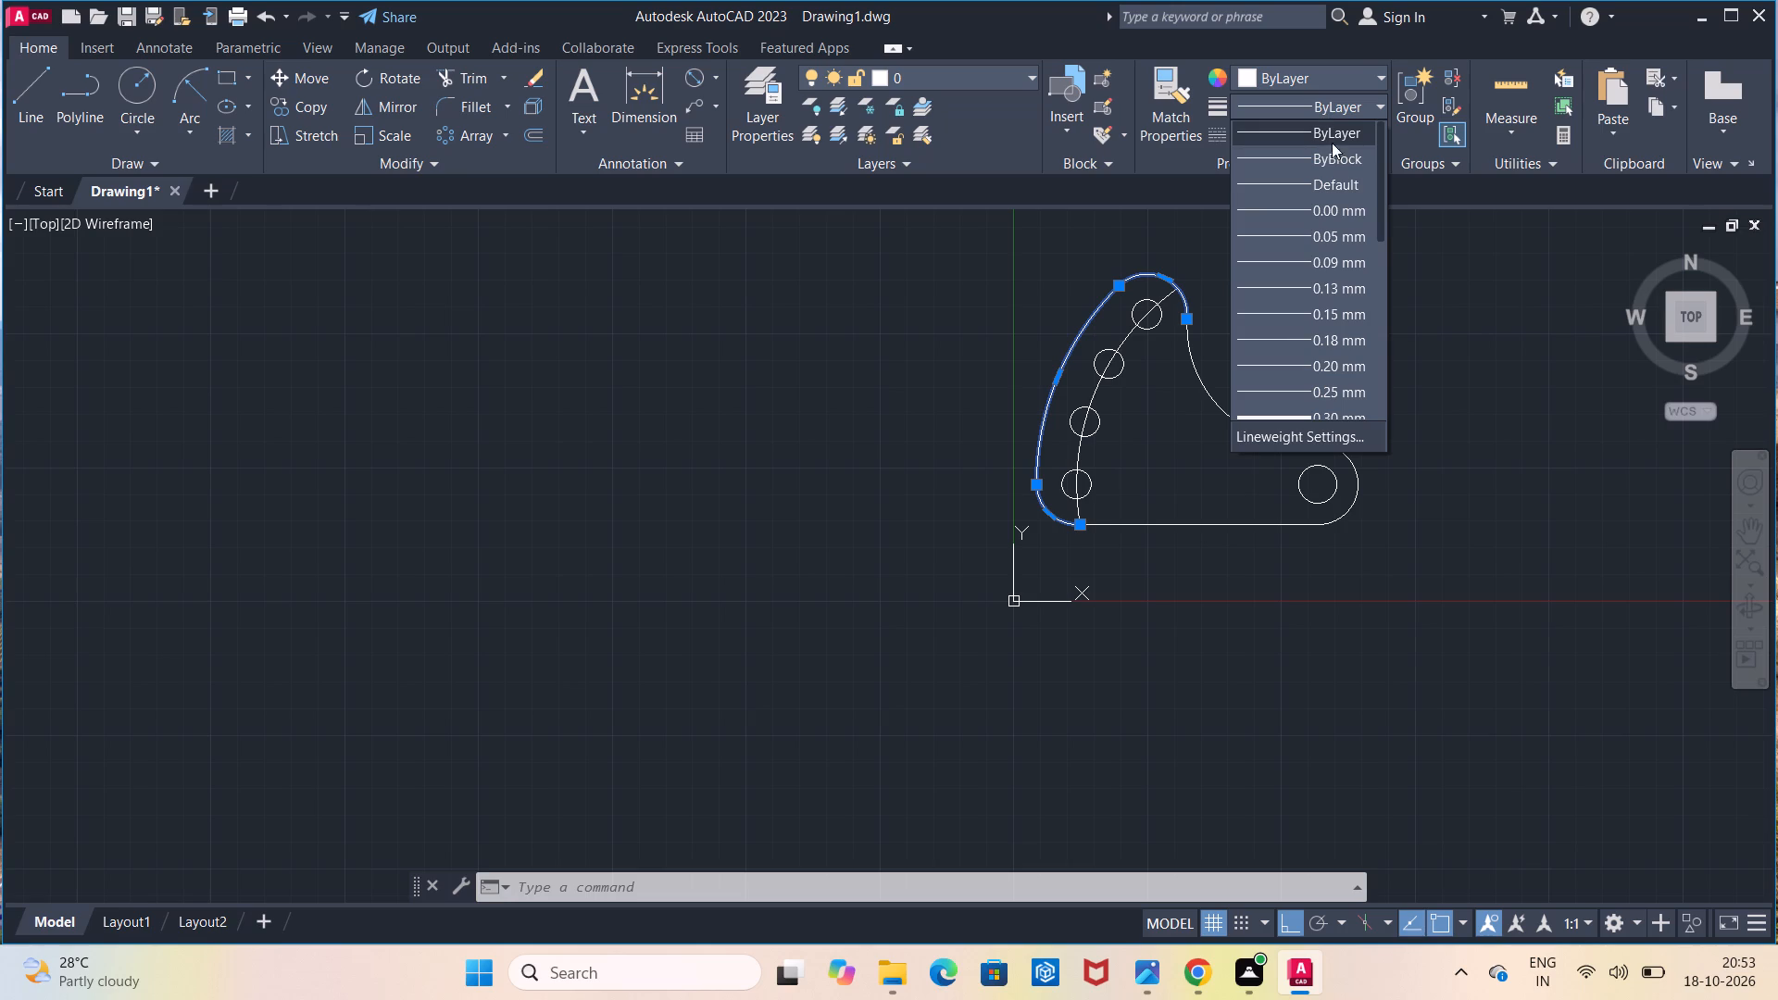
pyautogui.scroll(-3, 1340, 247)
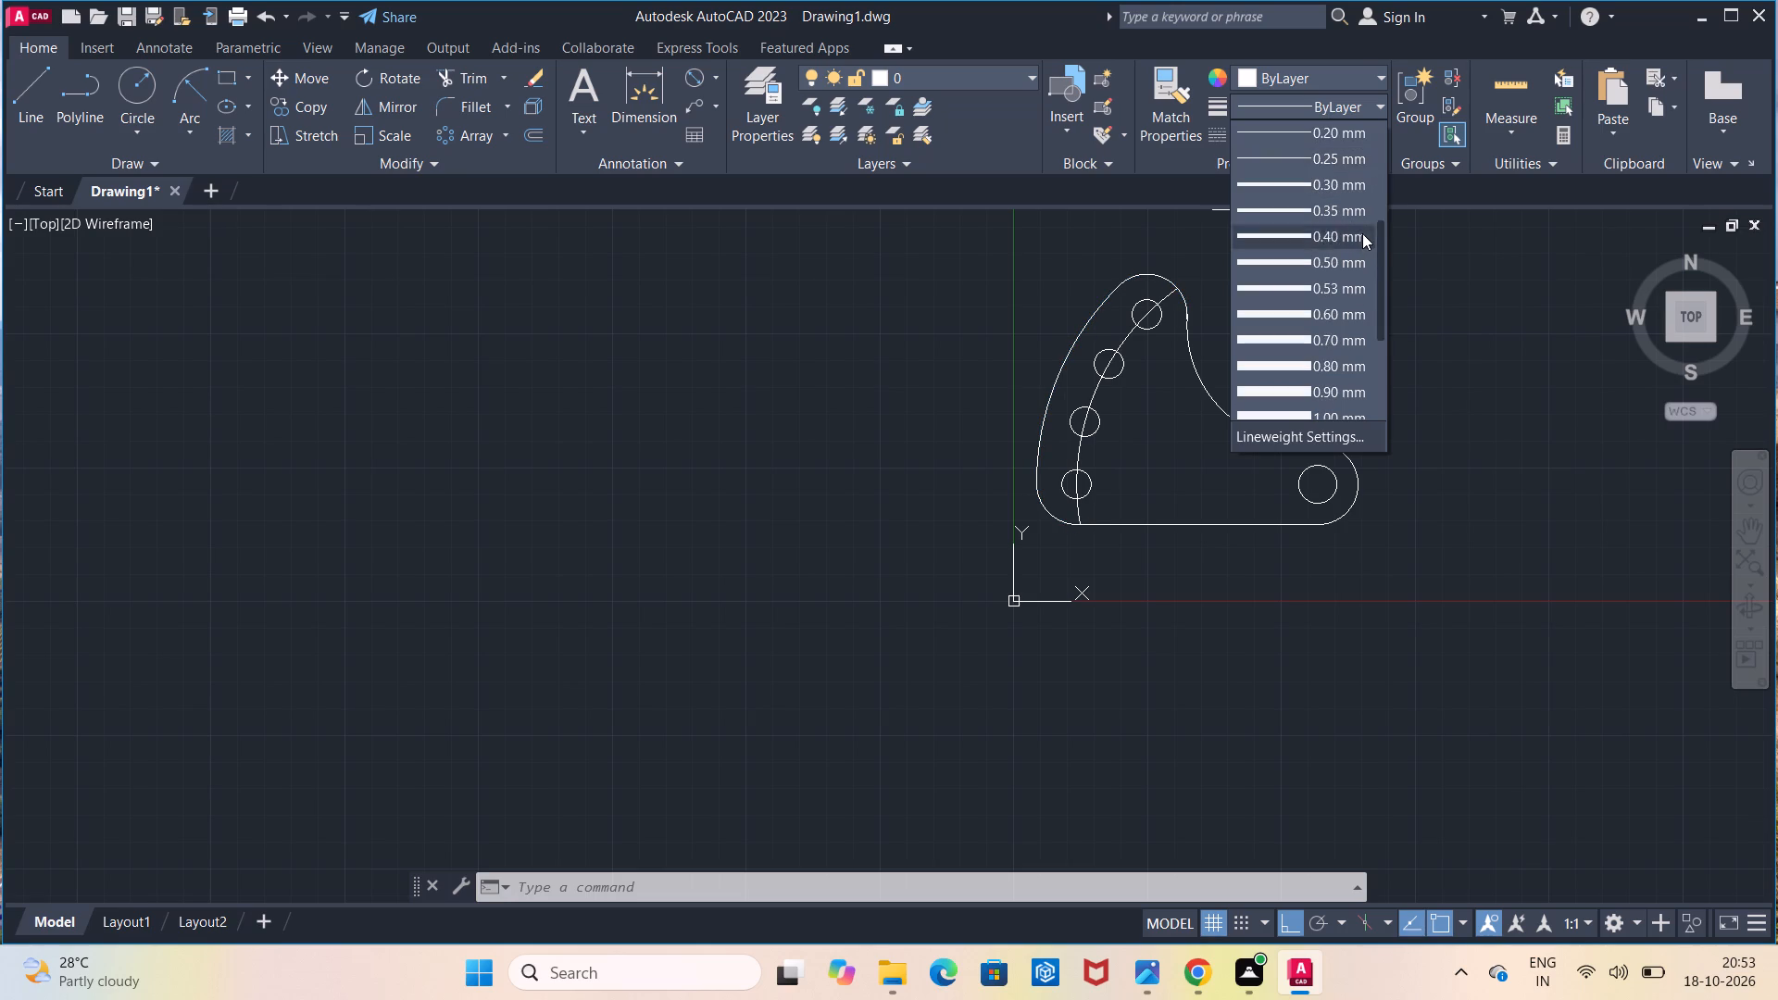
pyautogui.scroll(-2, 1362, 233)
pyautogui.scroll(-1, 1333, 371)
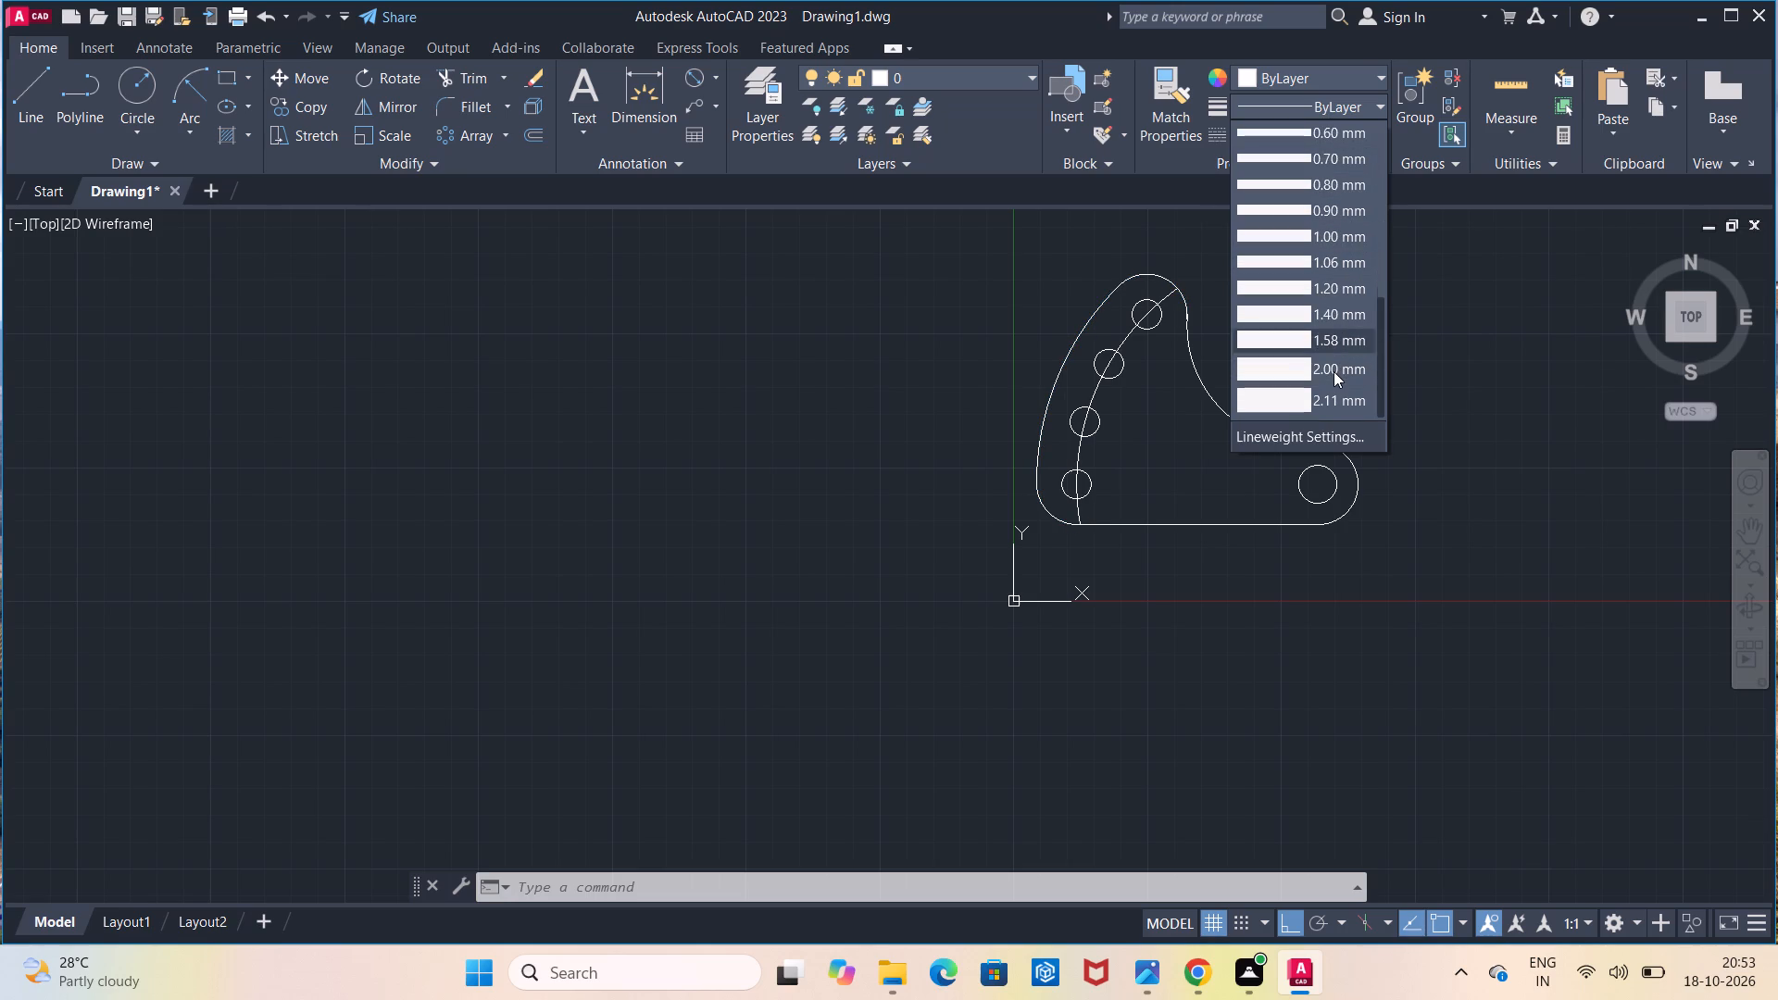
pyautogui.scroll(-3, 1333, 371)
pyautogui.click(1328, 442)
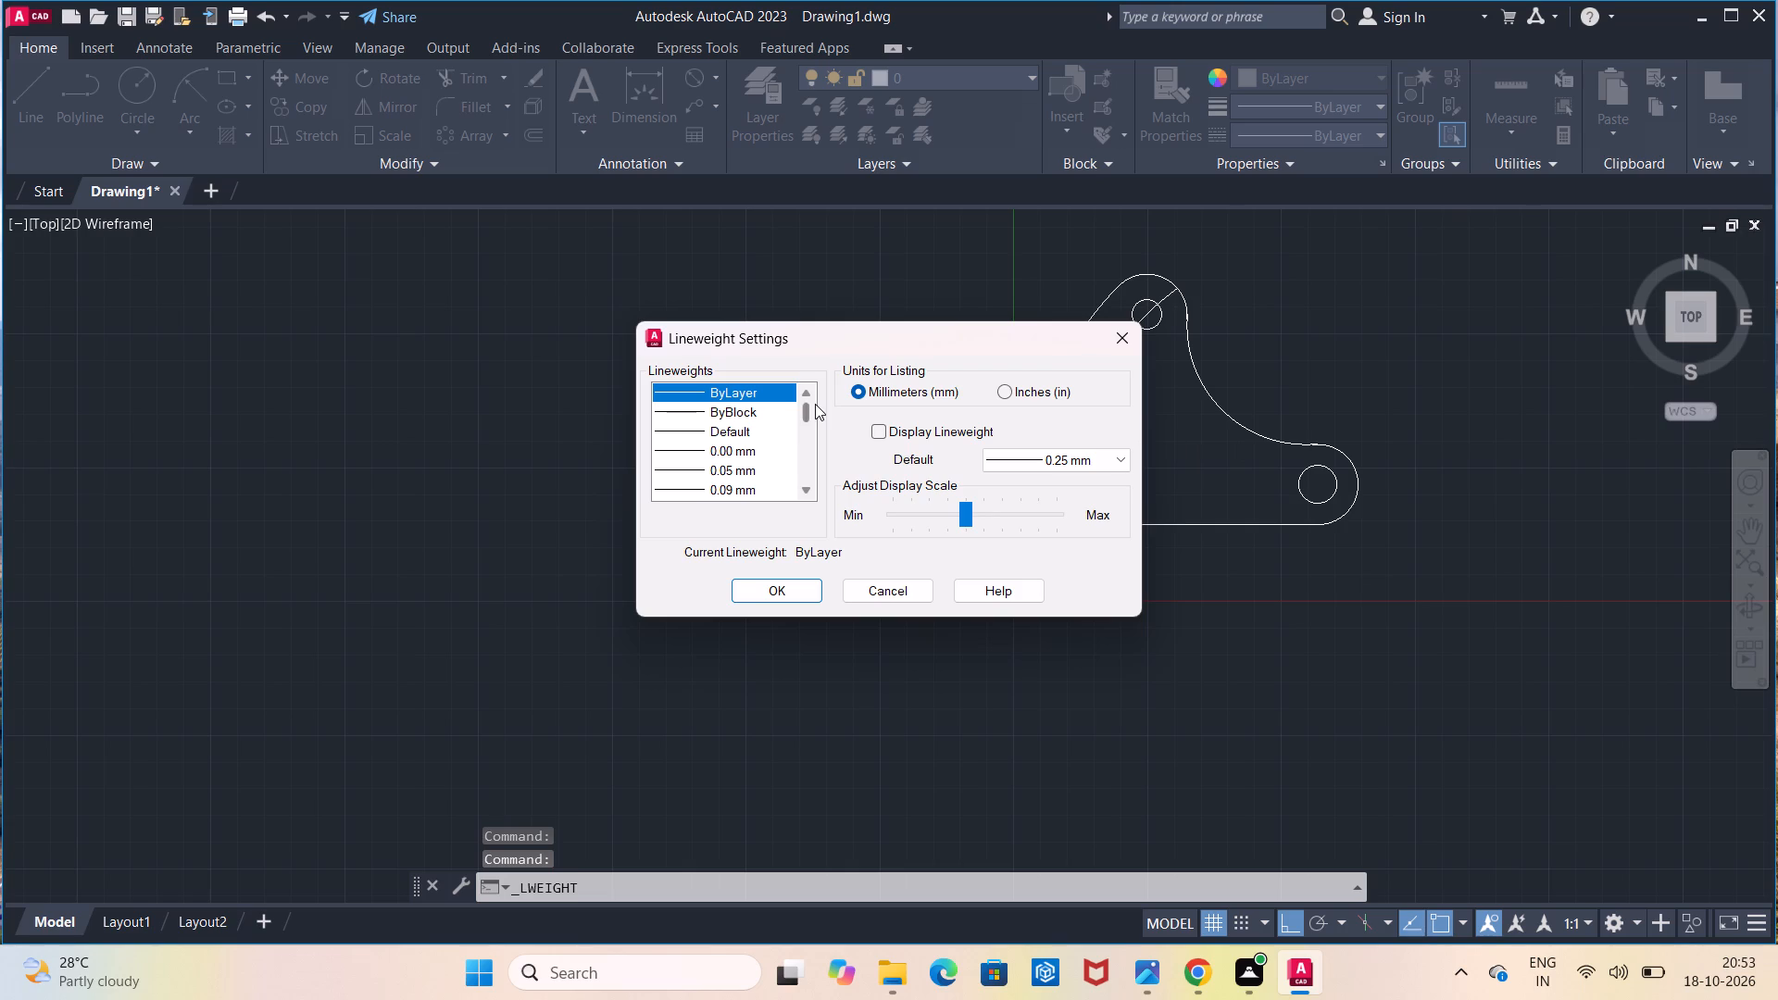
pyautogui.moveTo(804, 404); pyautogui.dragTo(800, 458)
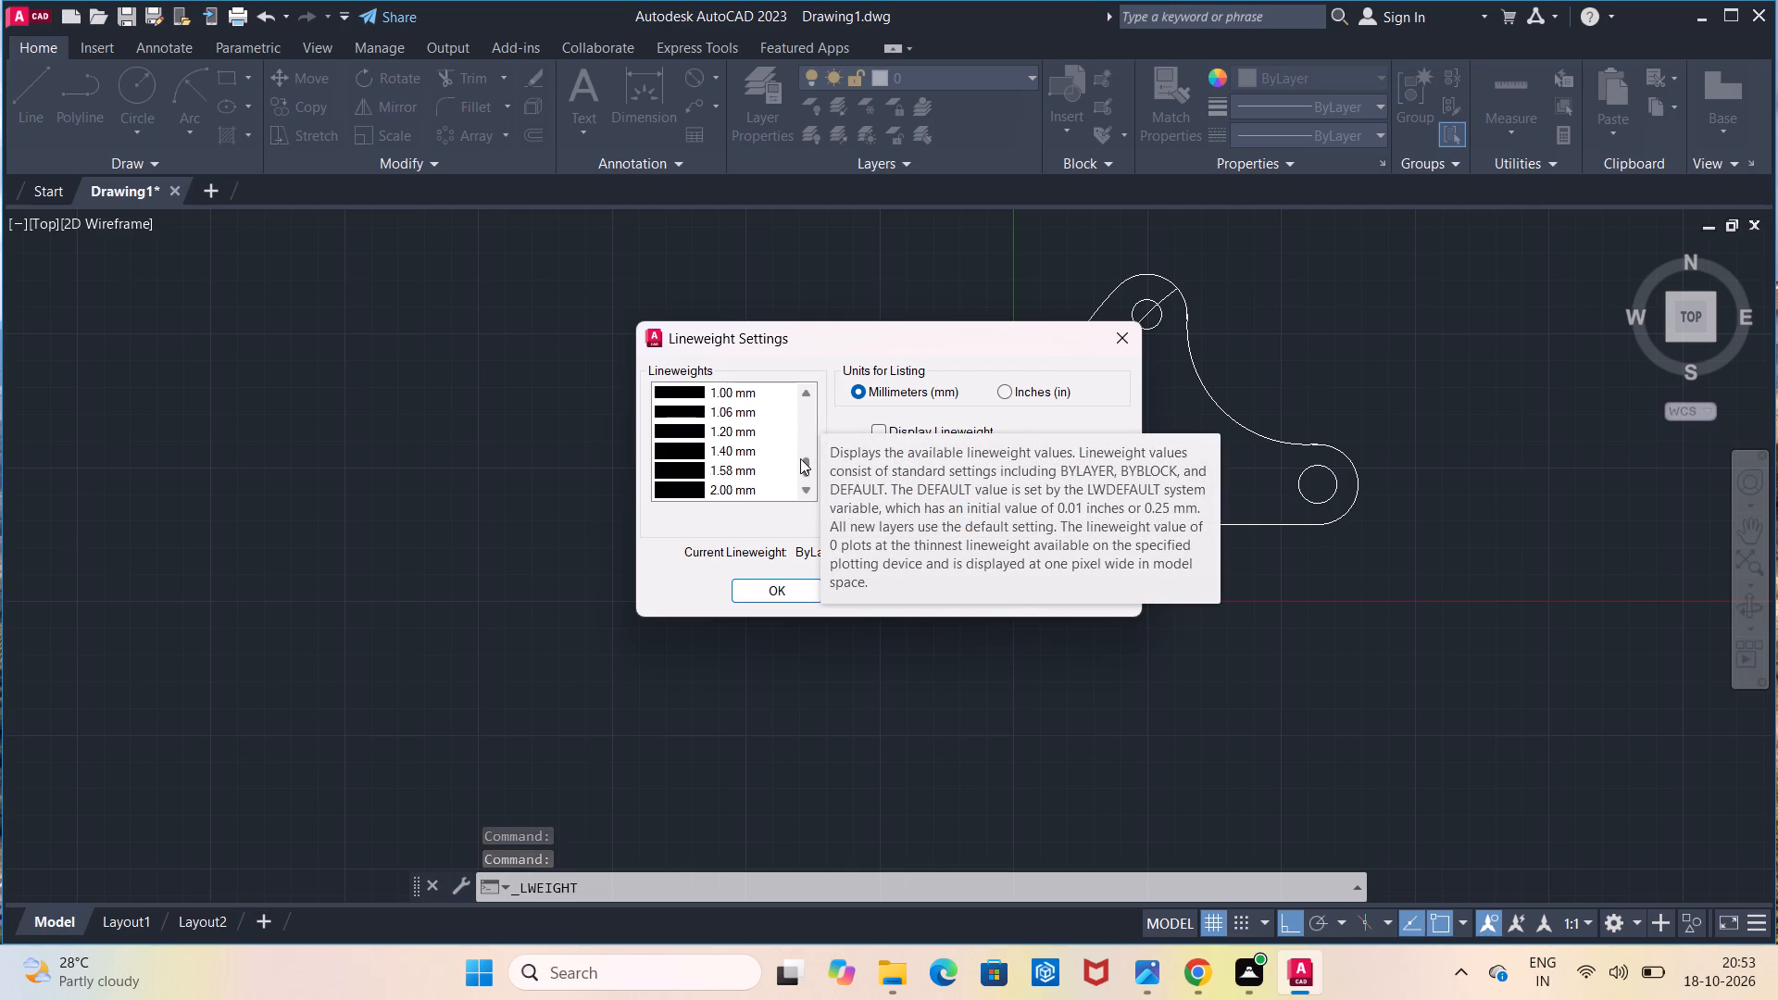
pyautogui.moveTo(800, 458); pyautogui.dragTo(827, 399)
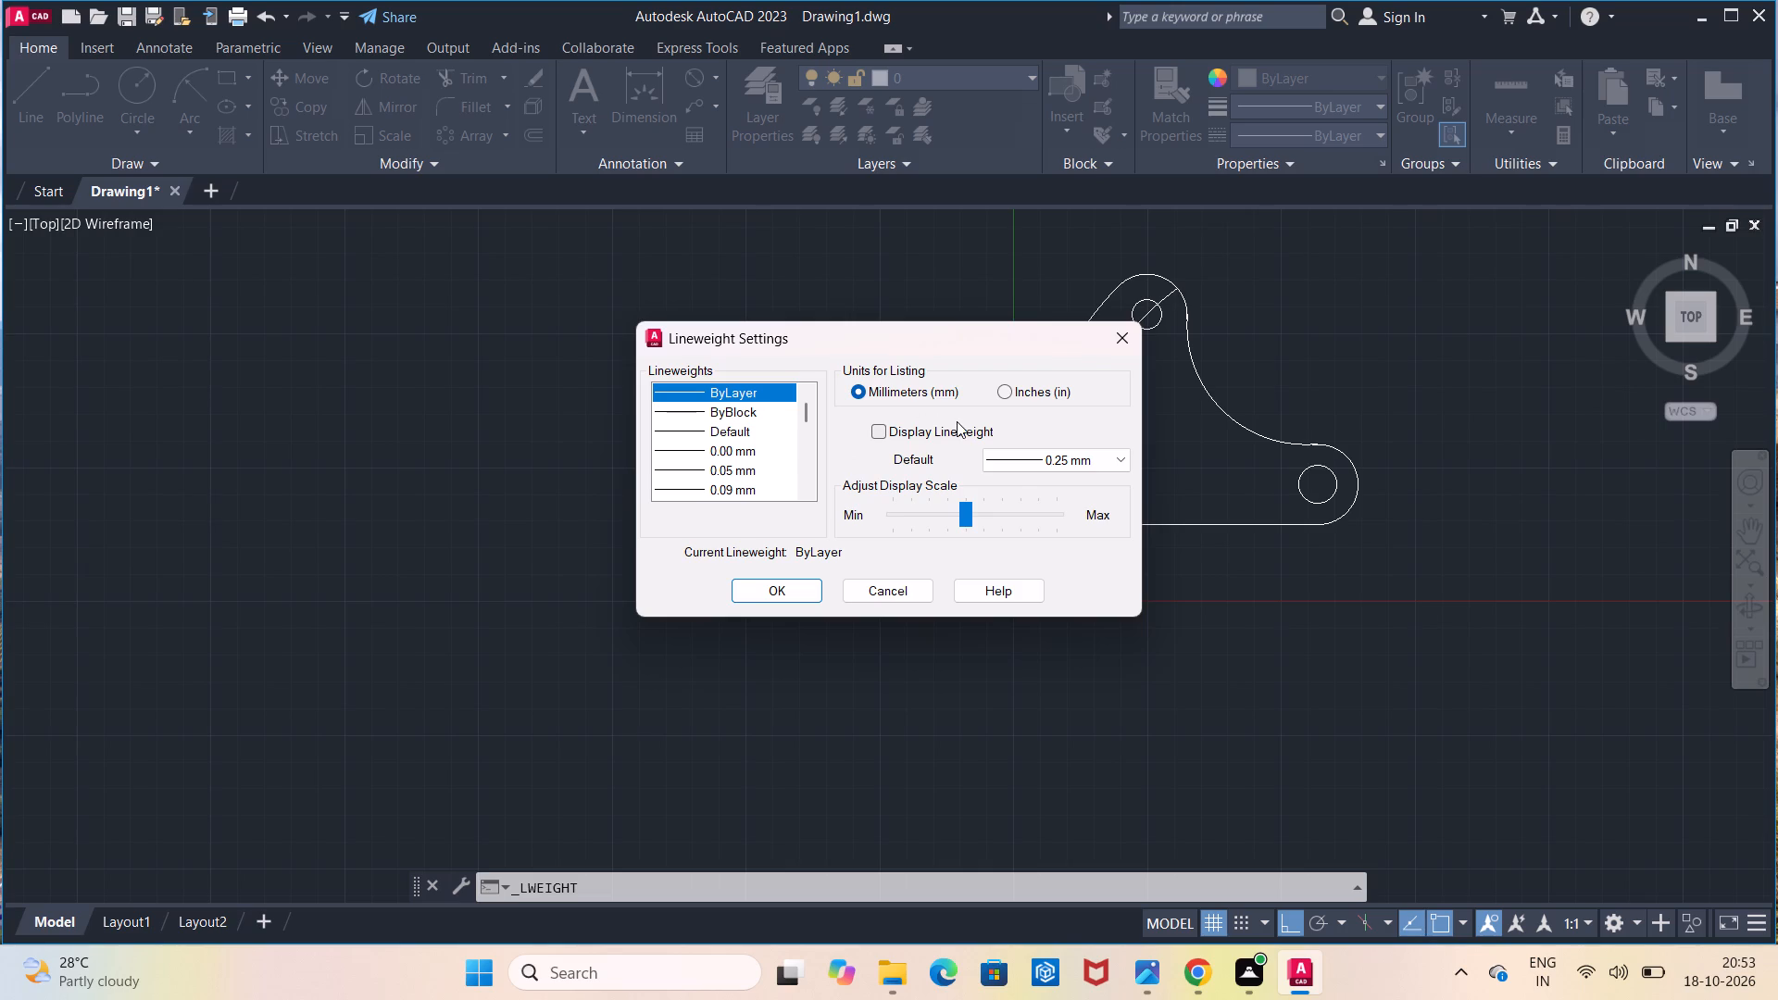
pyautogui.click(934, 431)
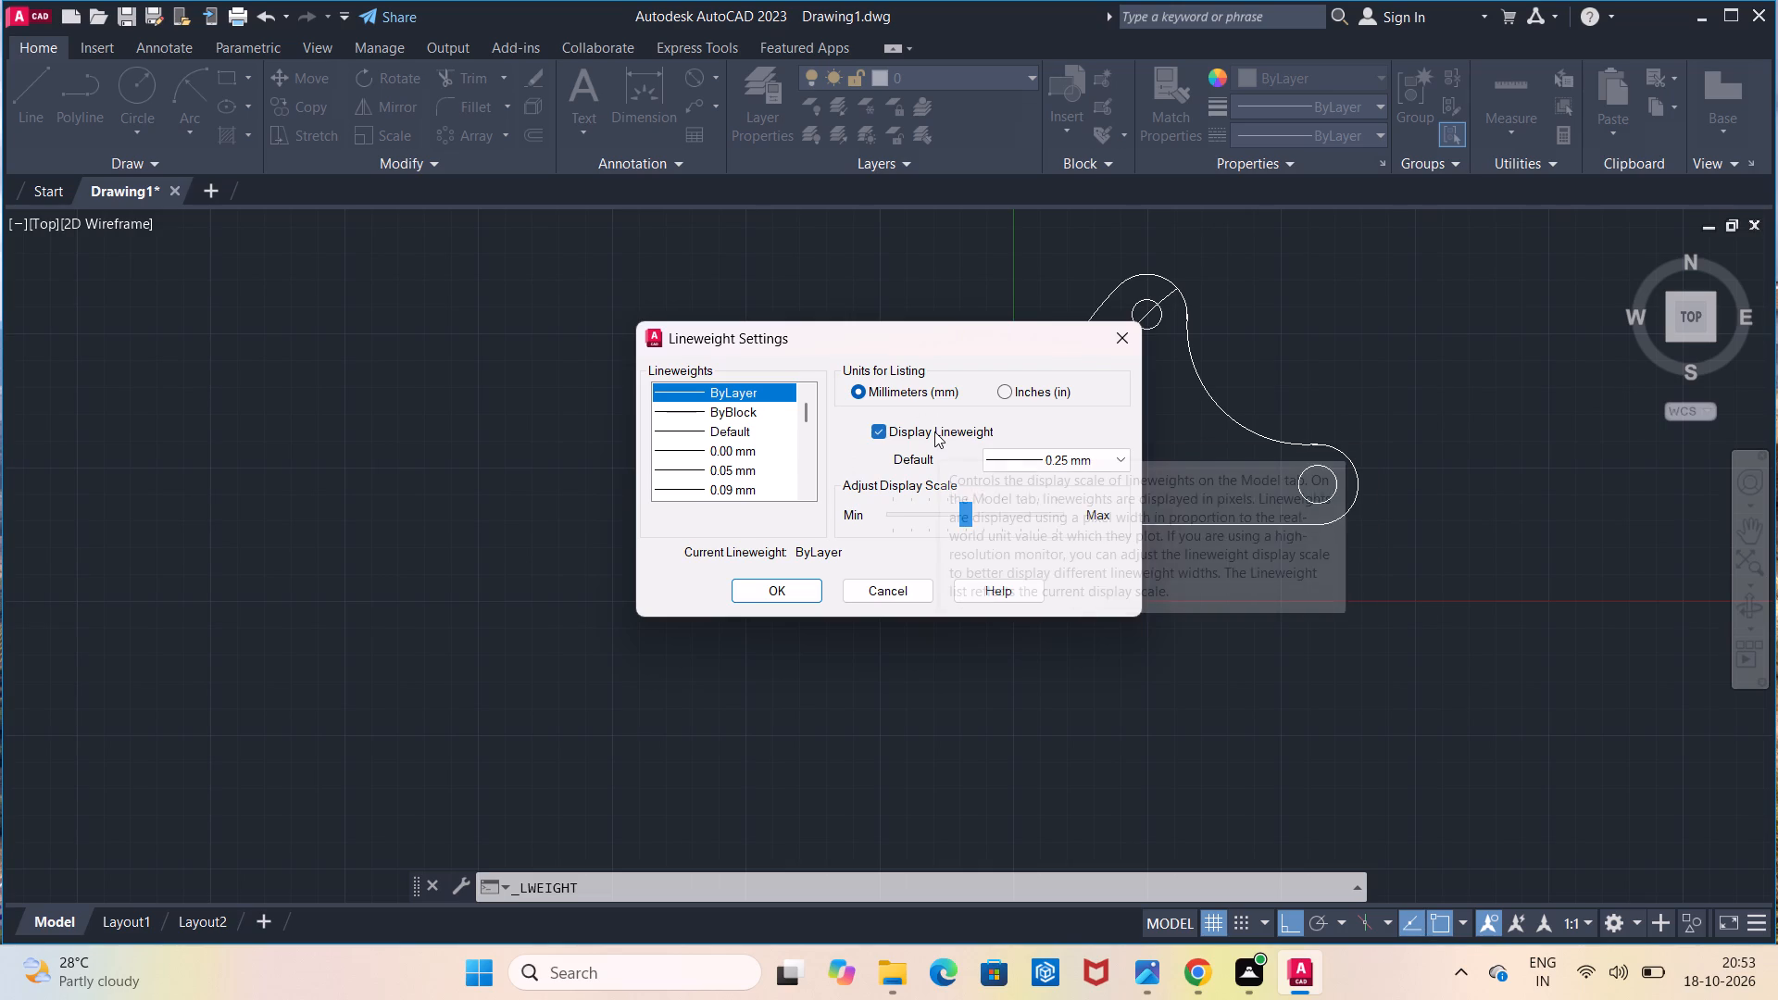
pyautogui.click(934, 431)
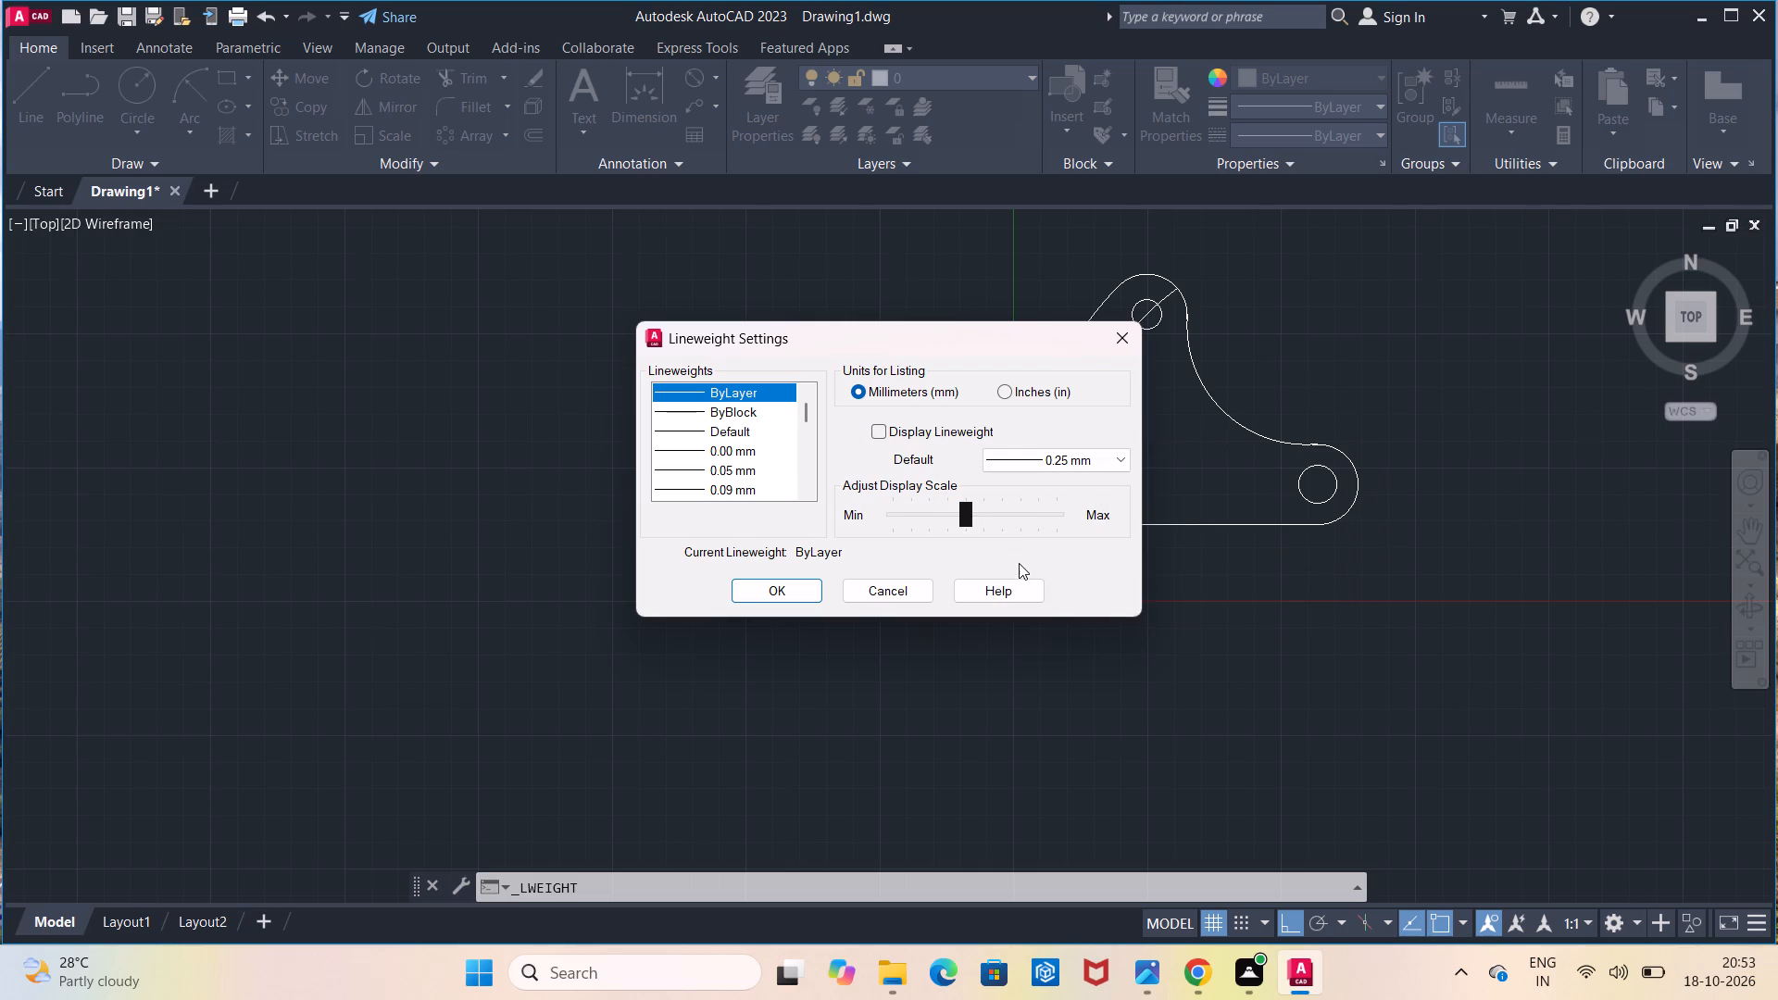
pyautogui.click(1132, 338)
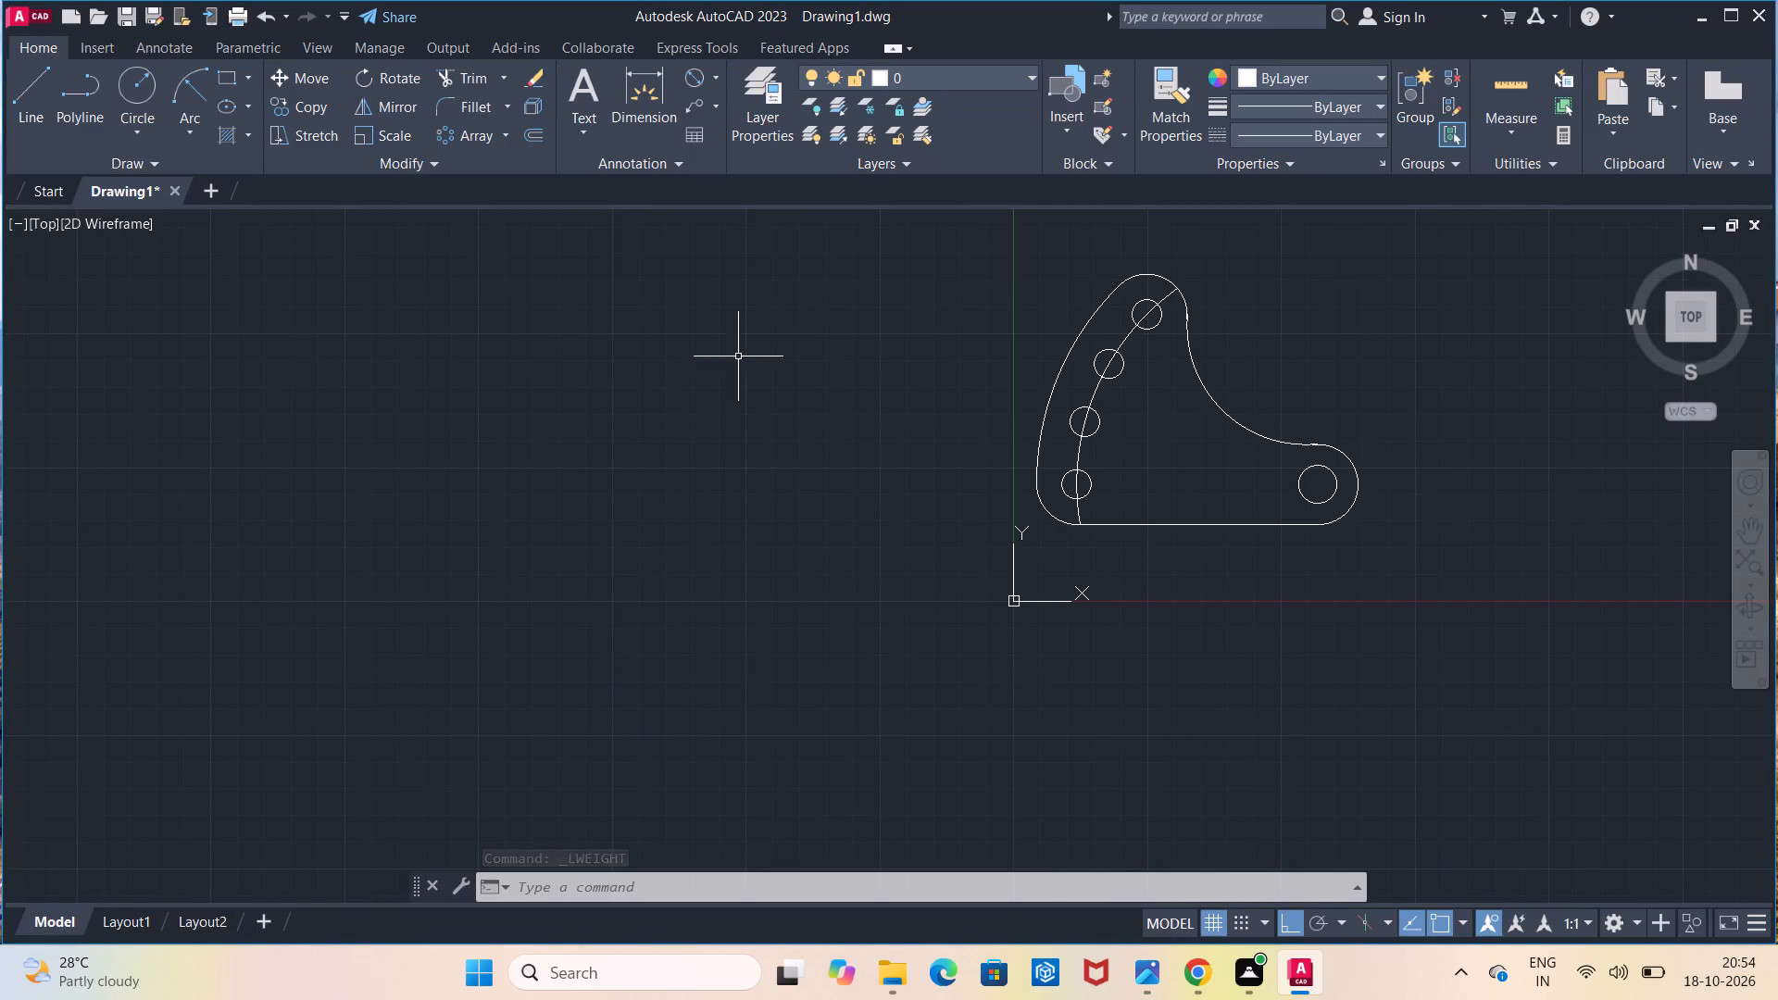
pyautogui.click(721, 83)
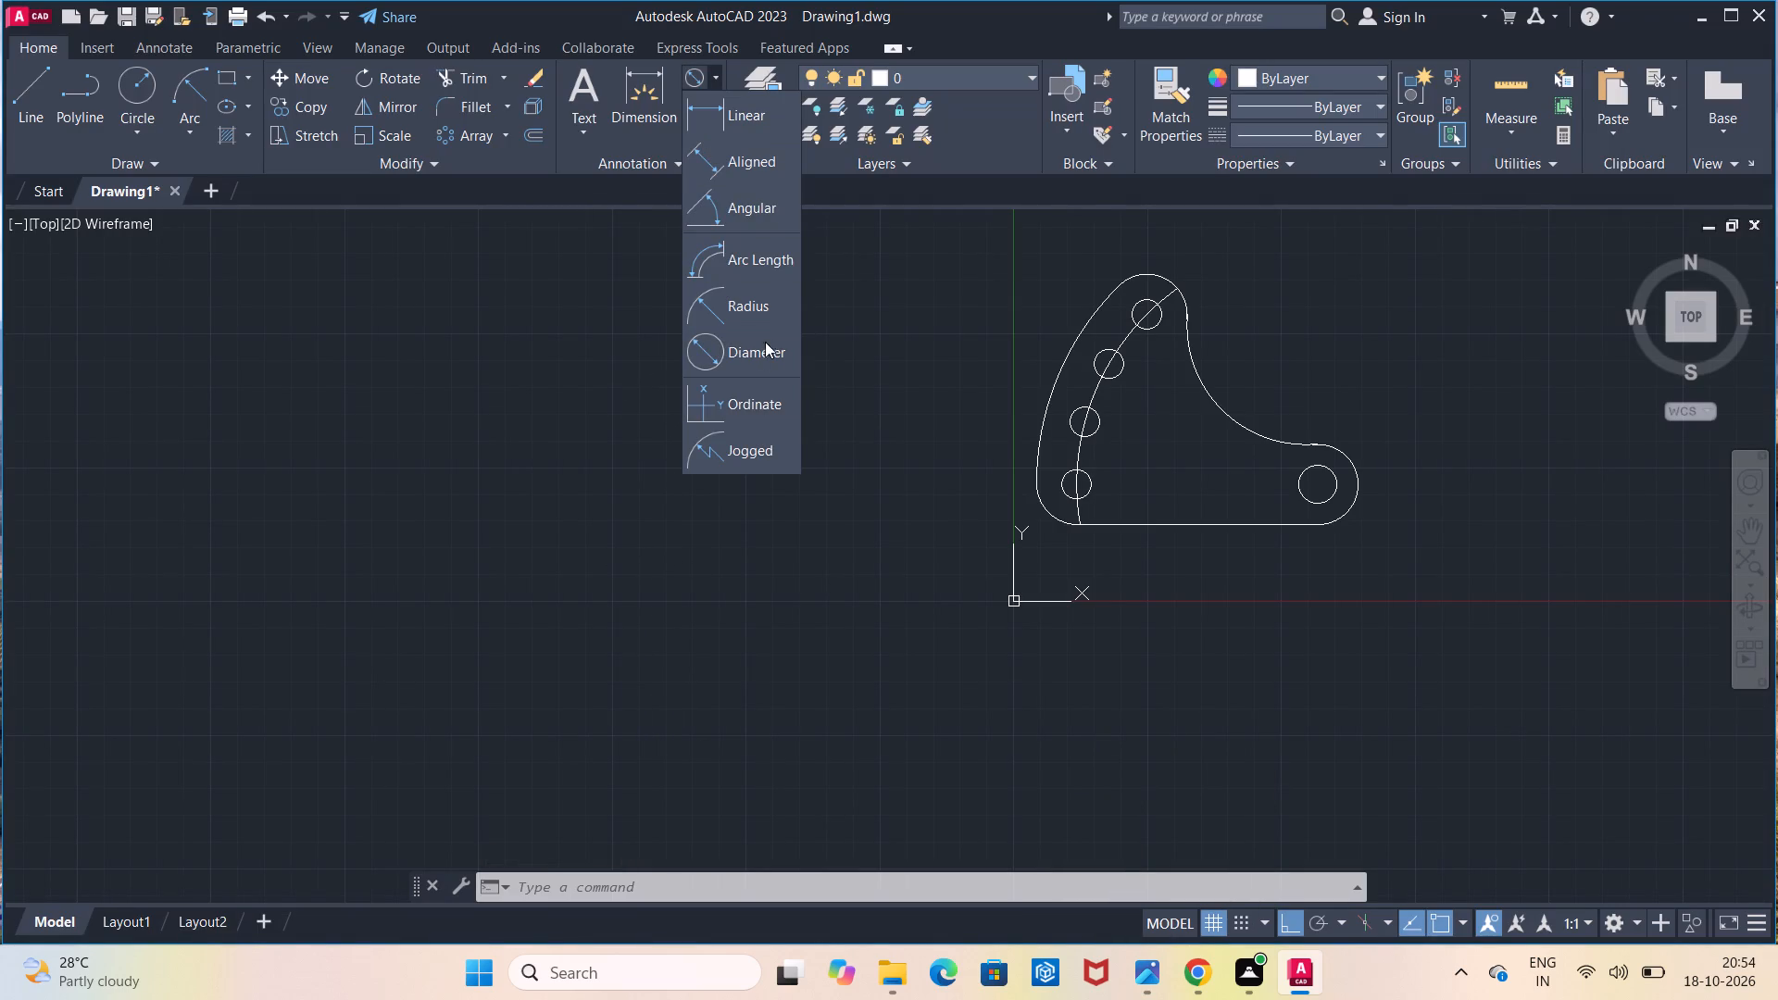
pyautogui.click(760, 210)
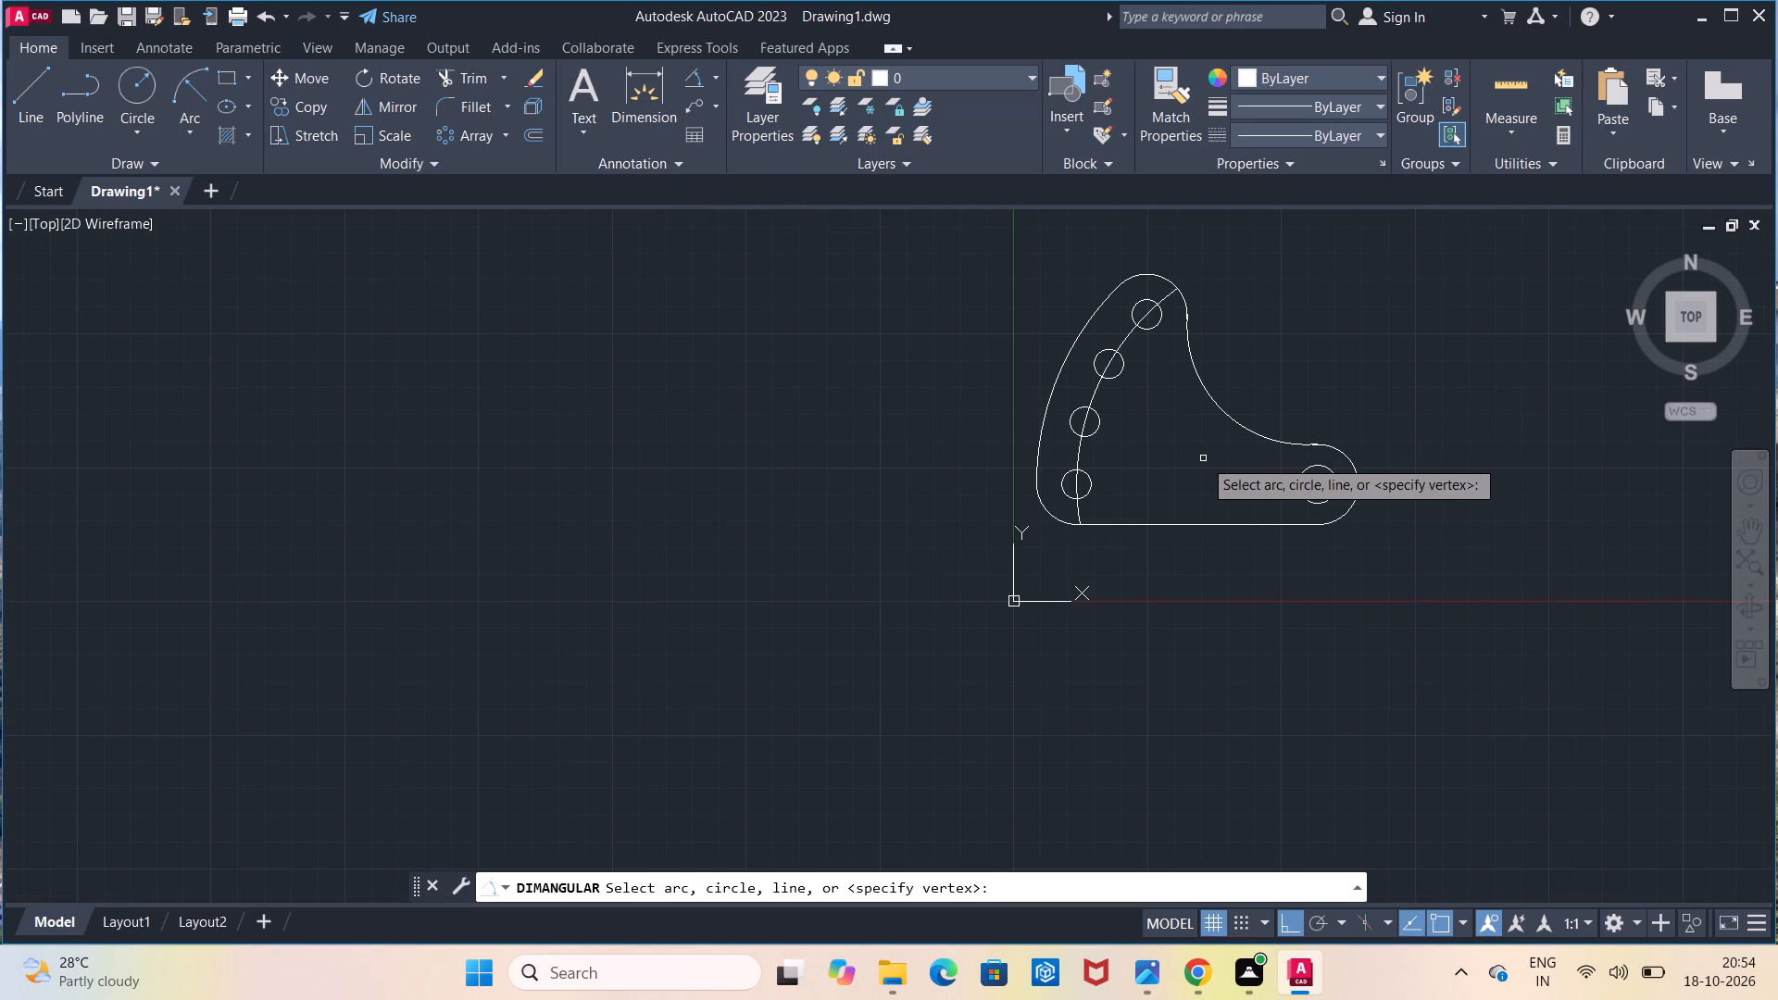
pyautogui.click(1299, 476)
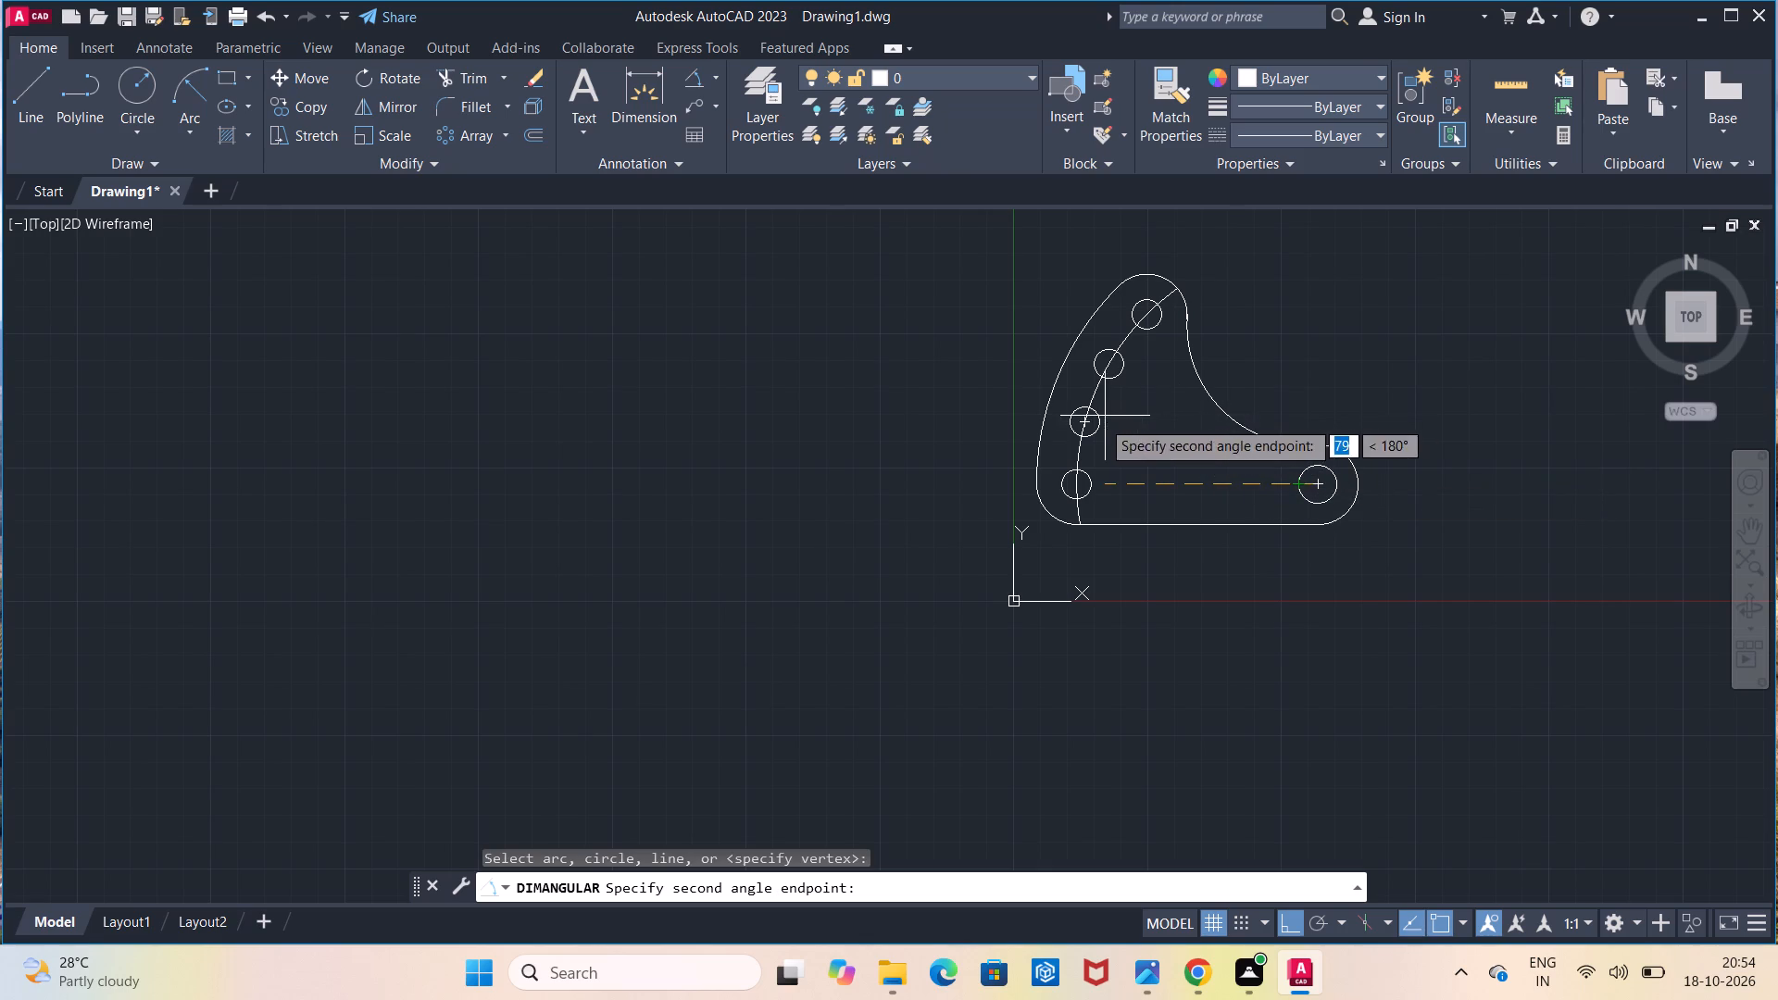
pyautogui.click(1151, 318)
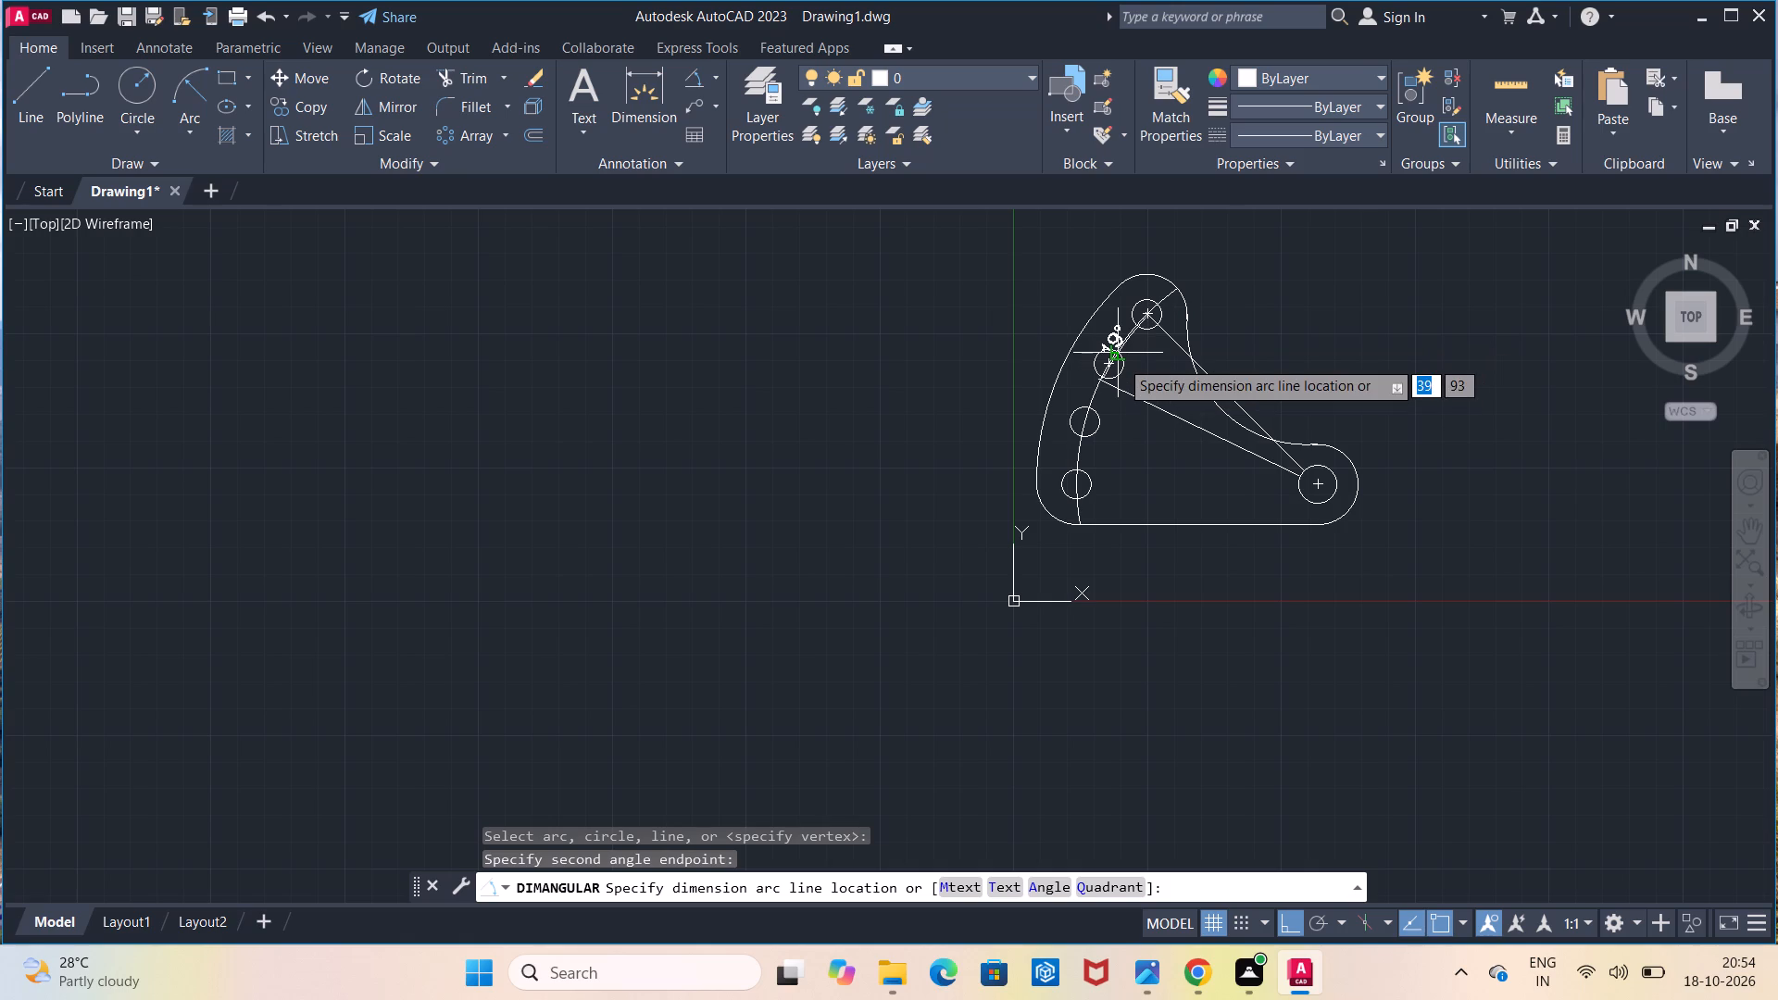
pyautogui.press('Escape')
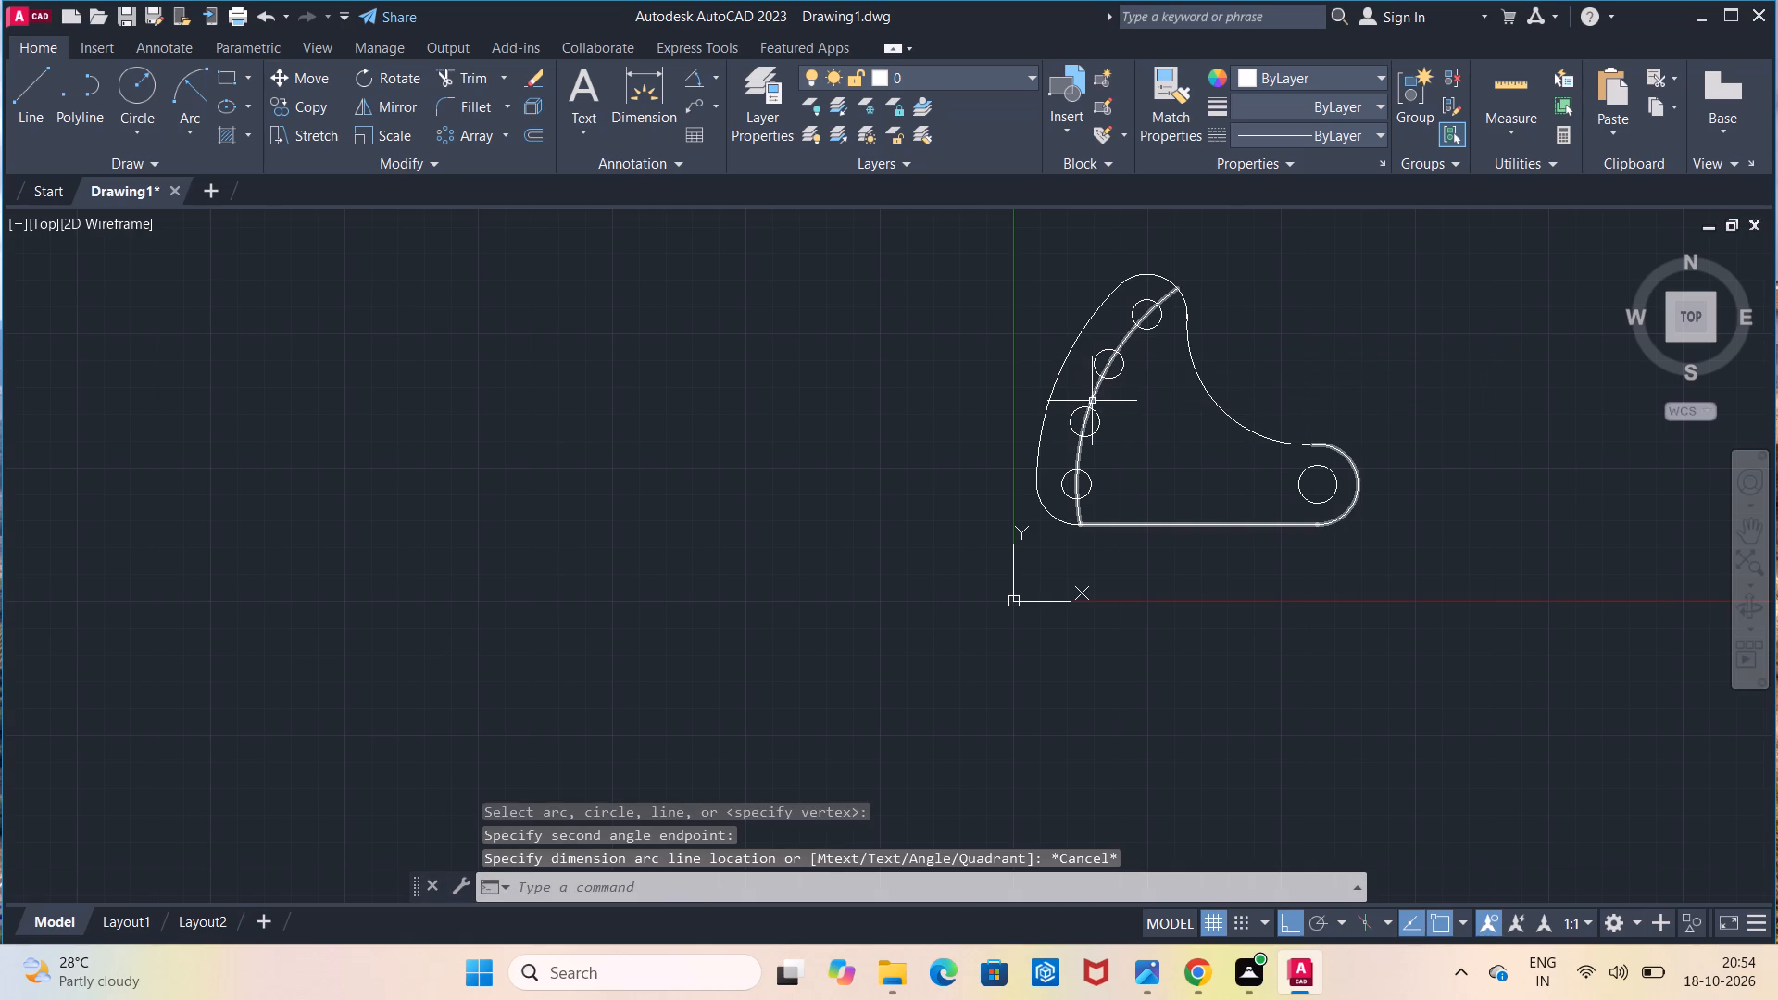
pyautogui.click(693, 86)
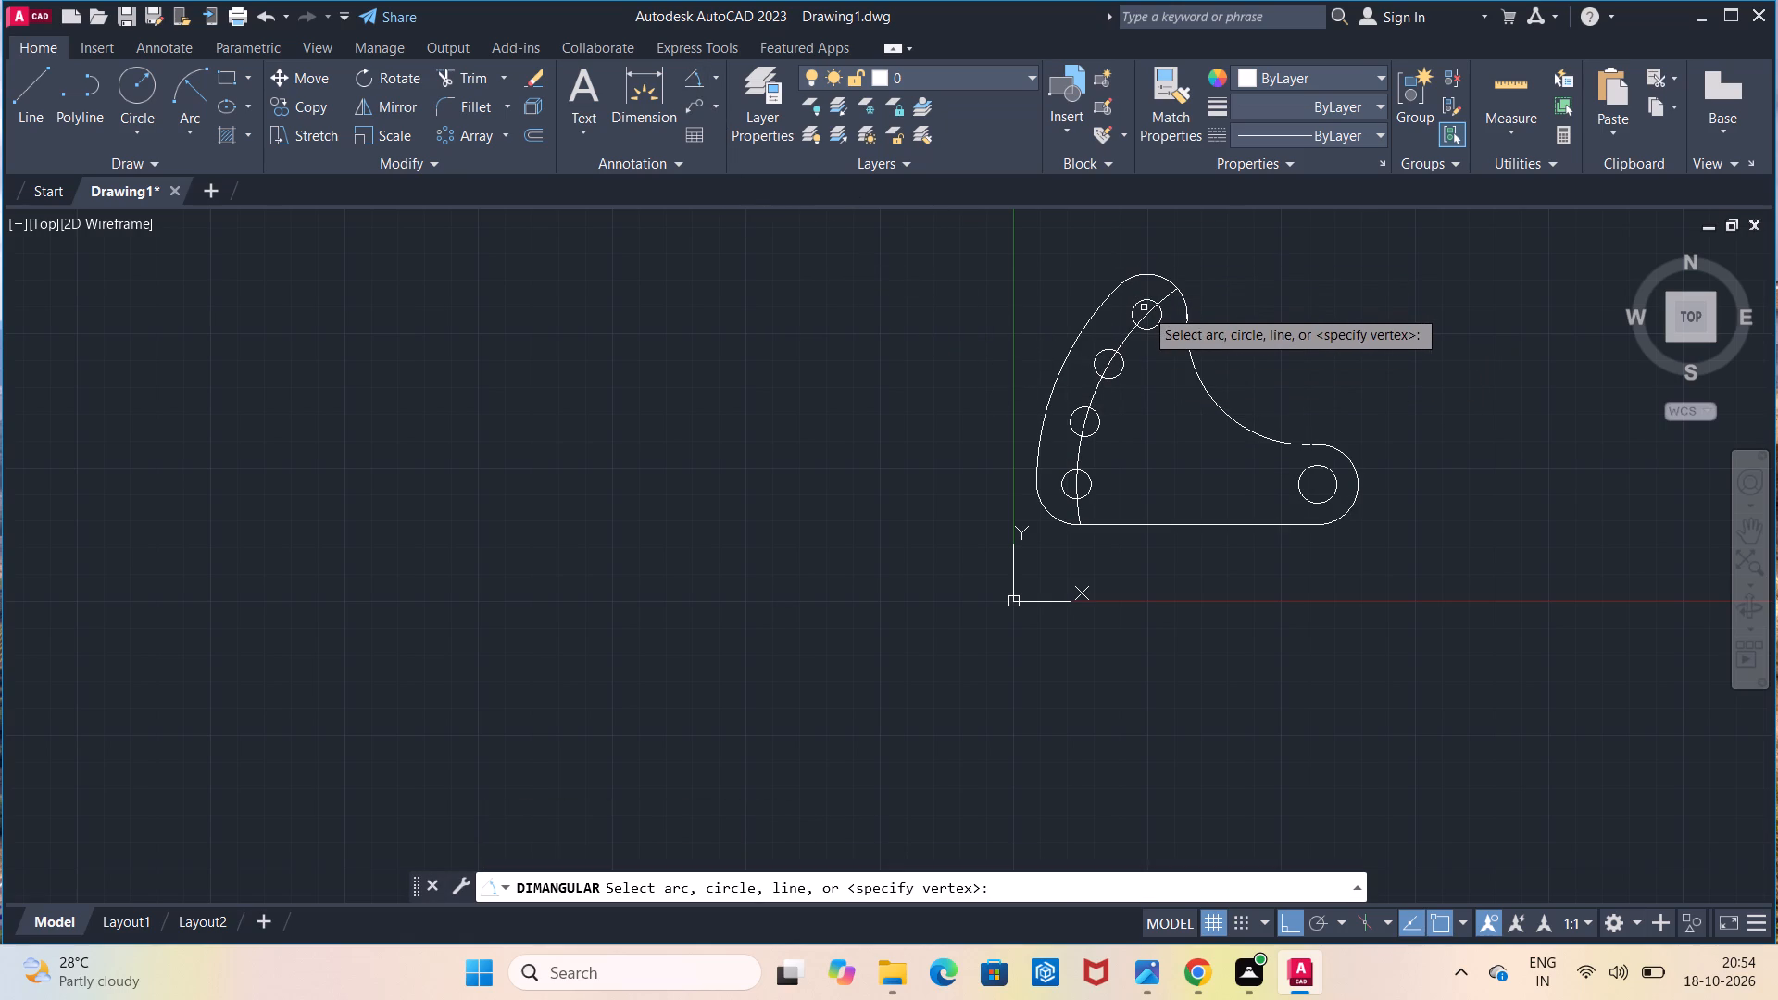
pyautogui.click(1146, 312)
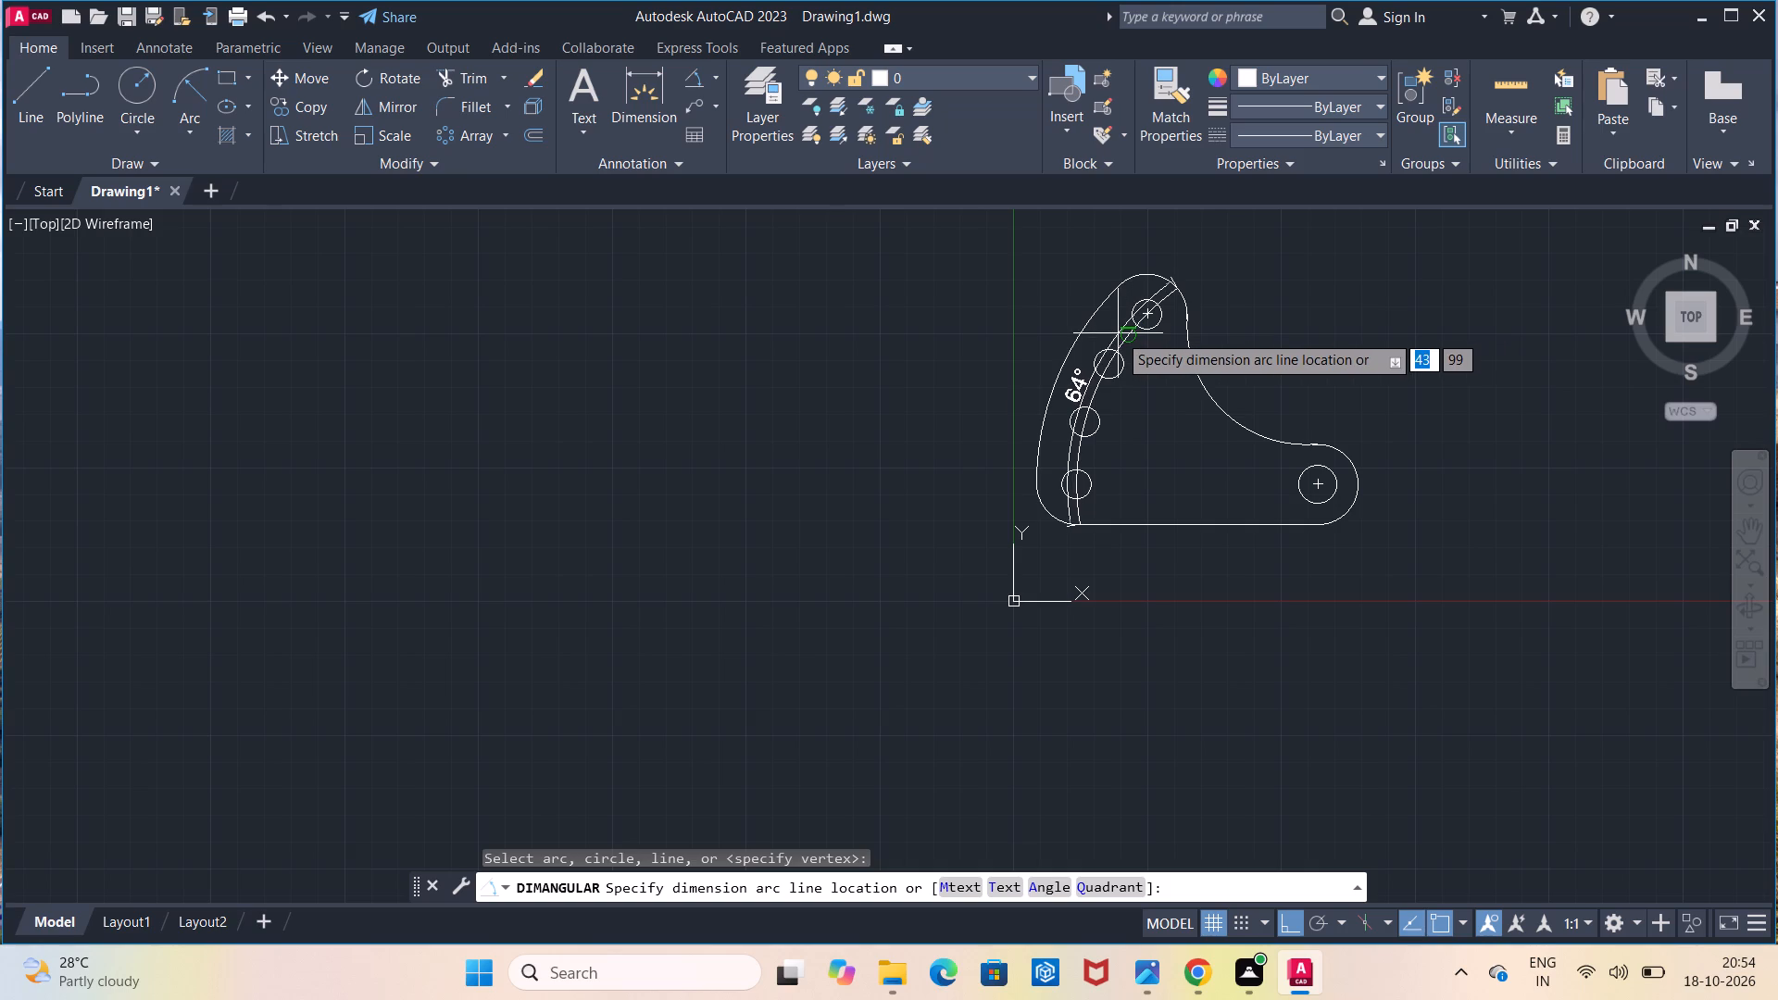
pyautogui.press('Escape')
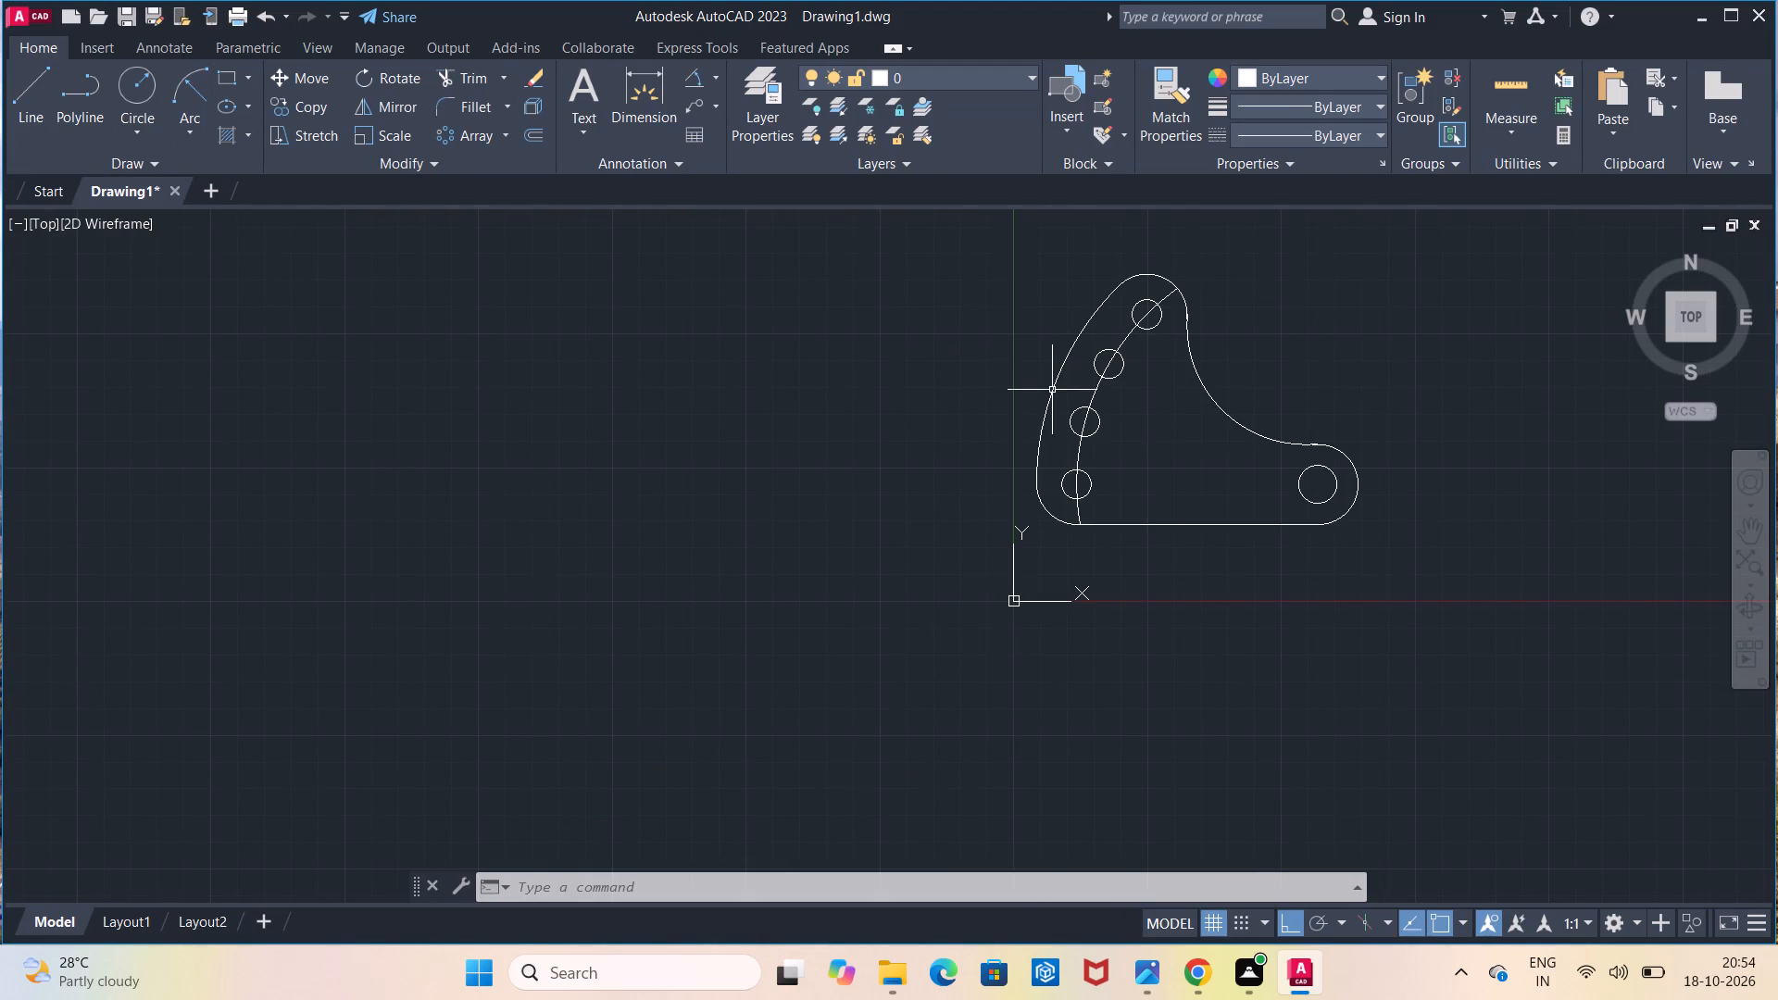
# Load the CENTER2 linetype from acadiso.lin into the drawing.
pyautogui.click(1095, 396)
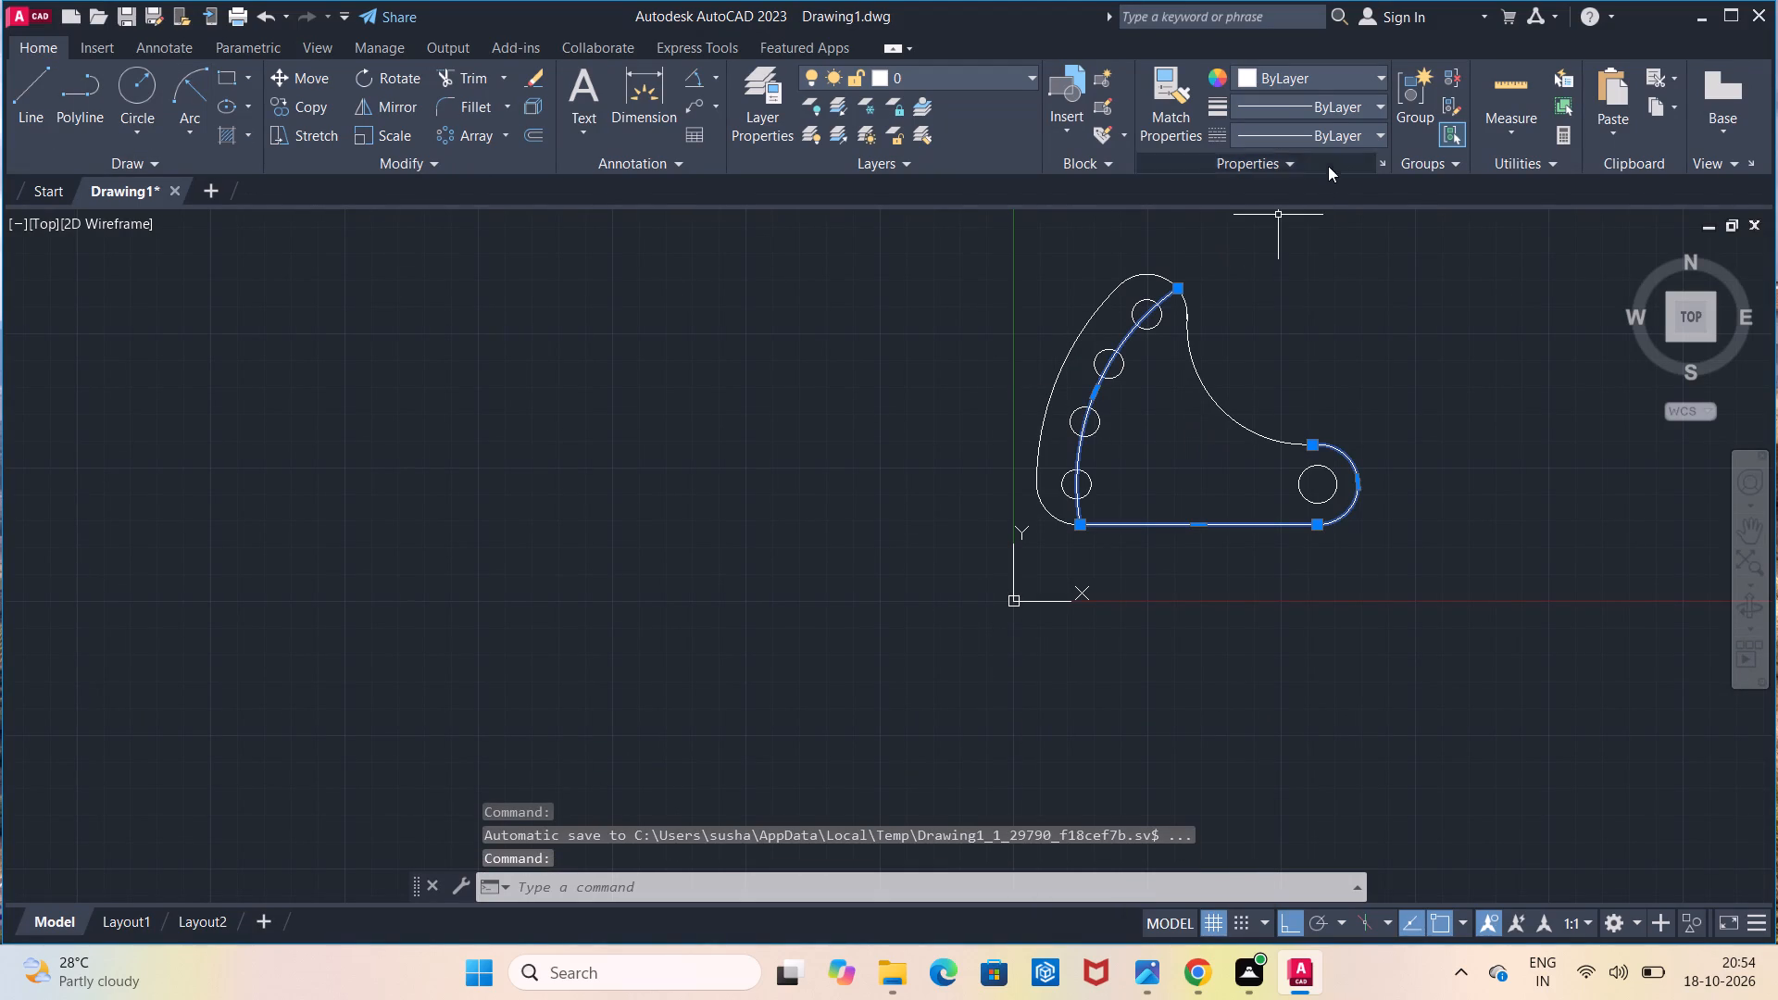
pyautogui.click(1332, 131)
pyautogui.click(1337, 235)
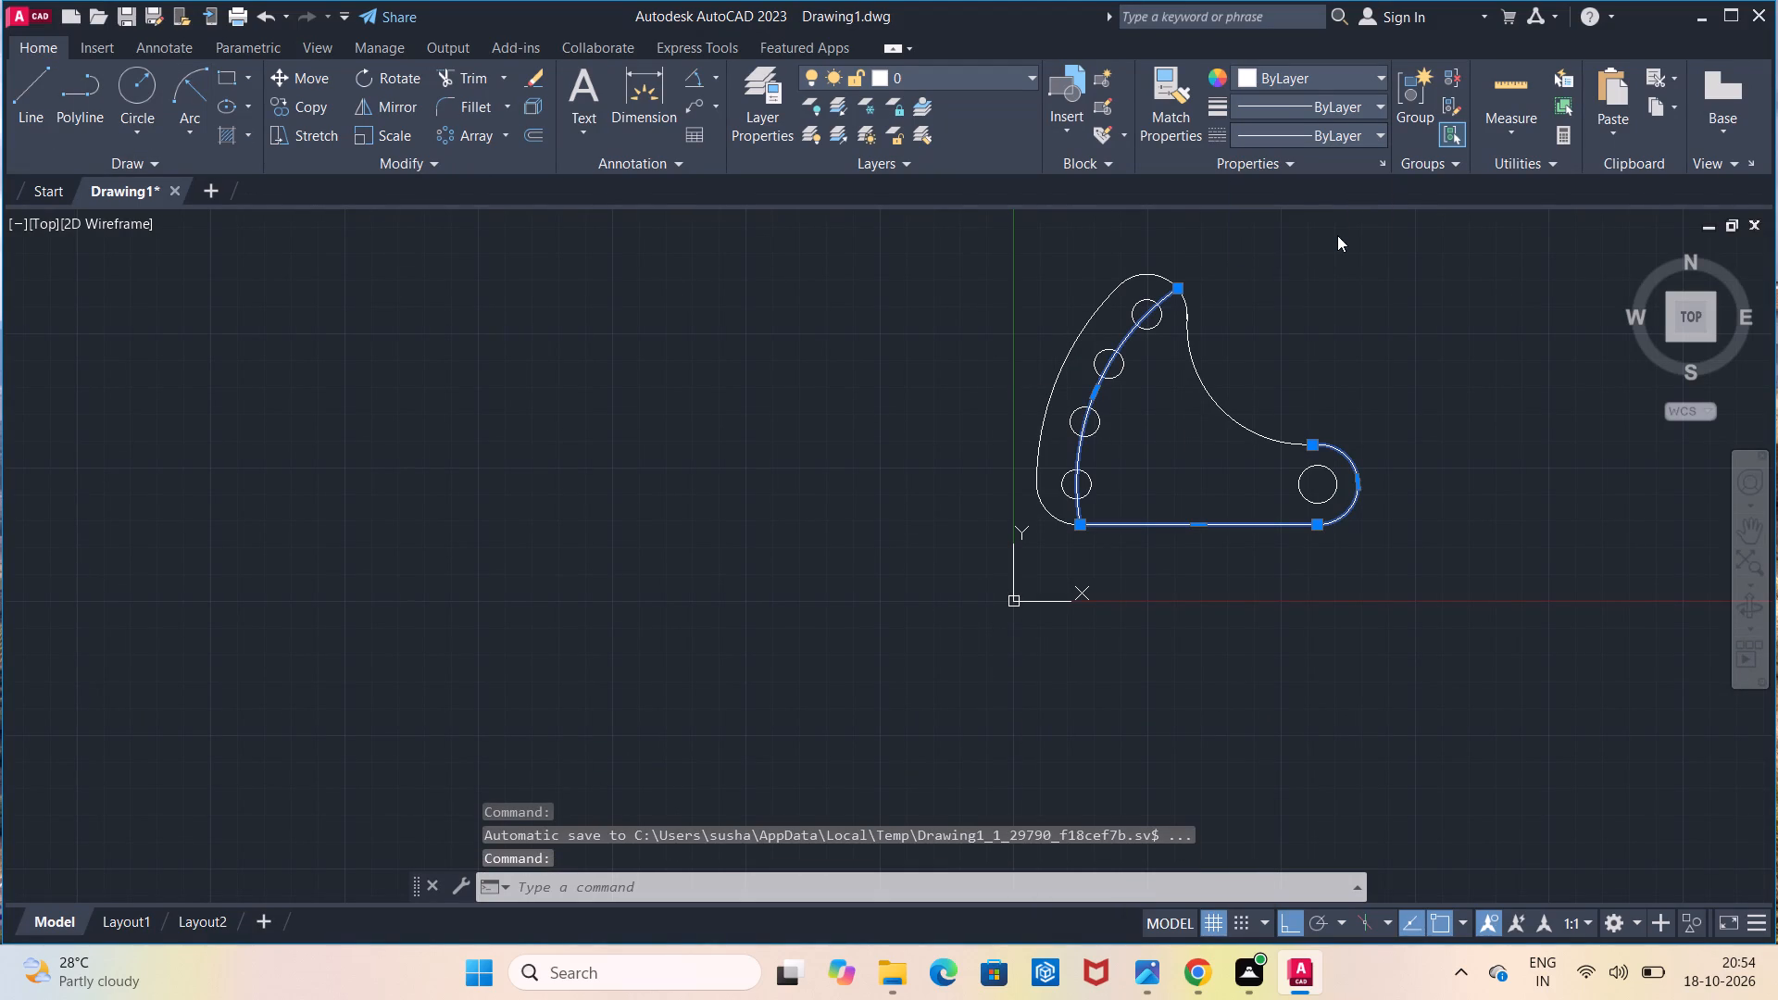
pyautogui.click(1089, 288)
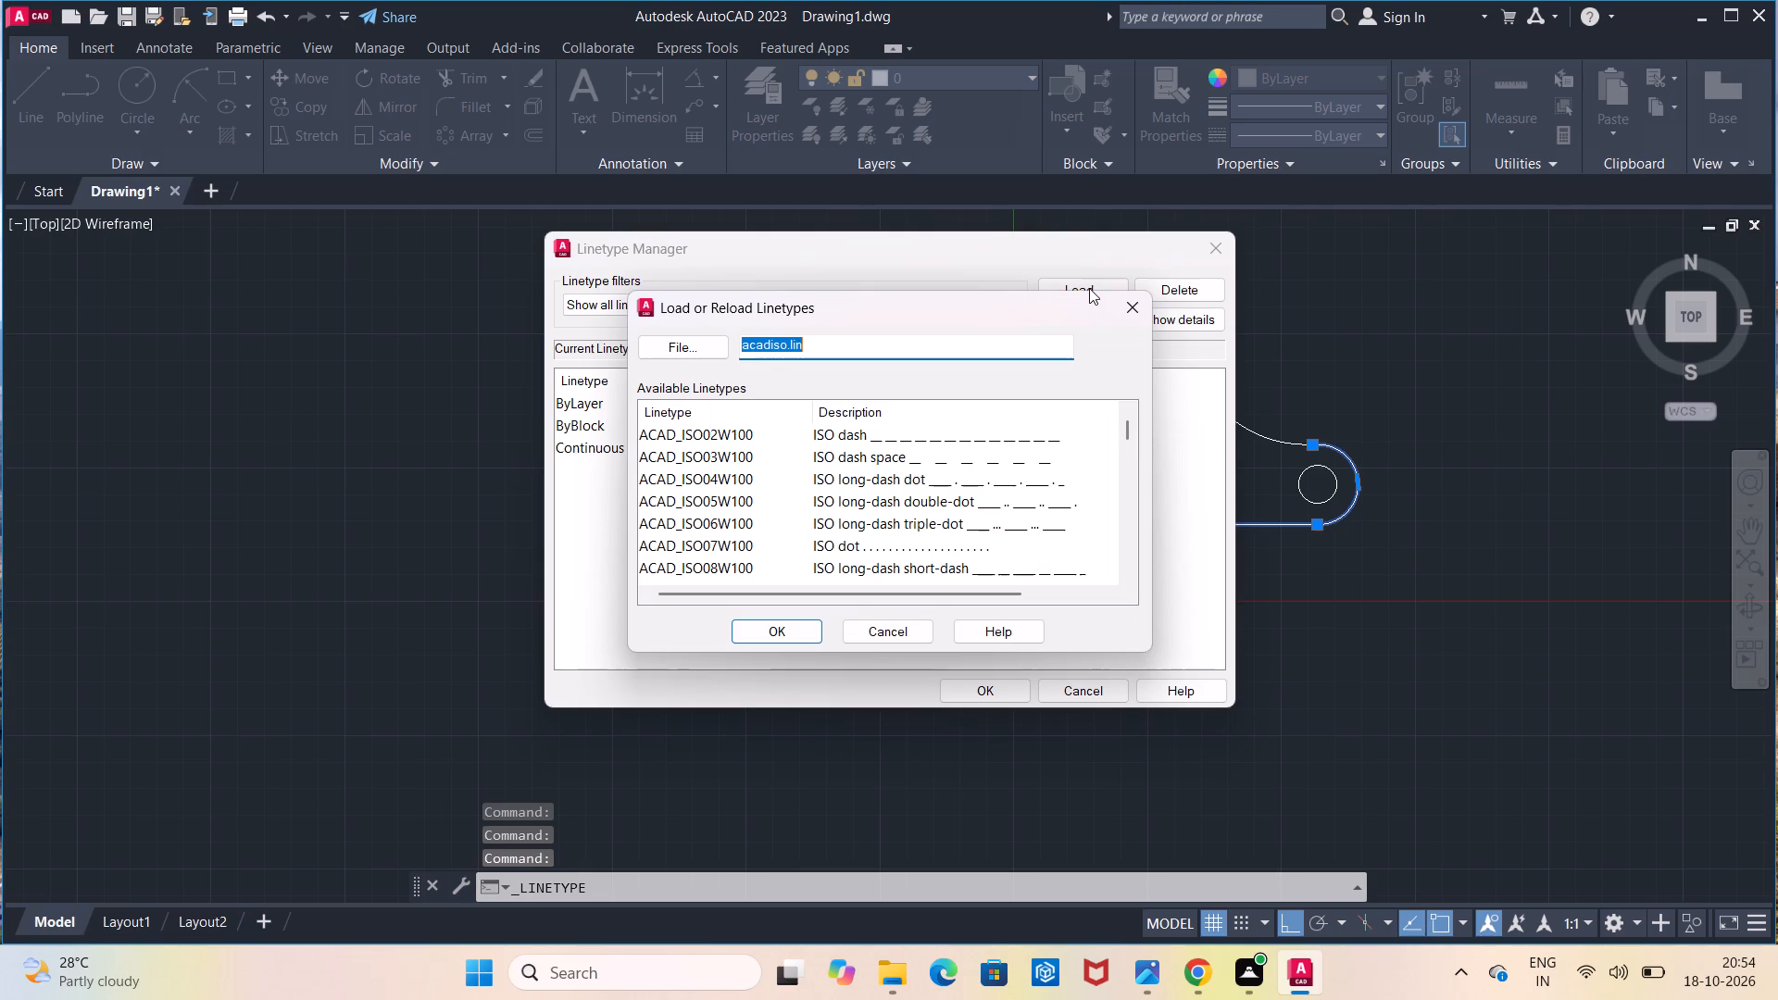
pyautogui.scroll(-4, 942, 461)
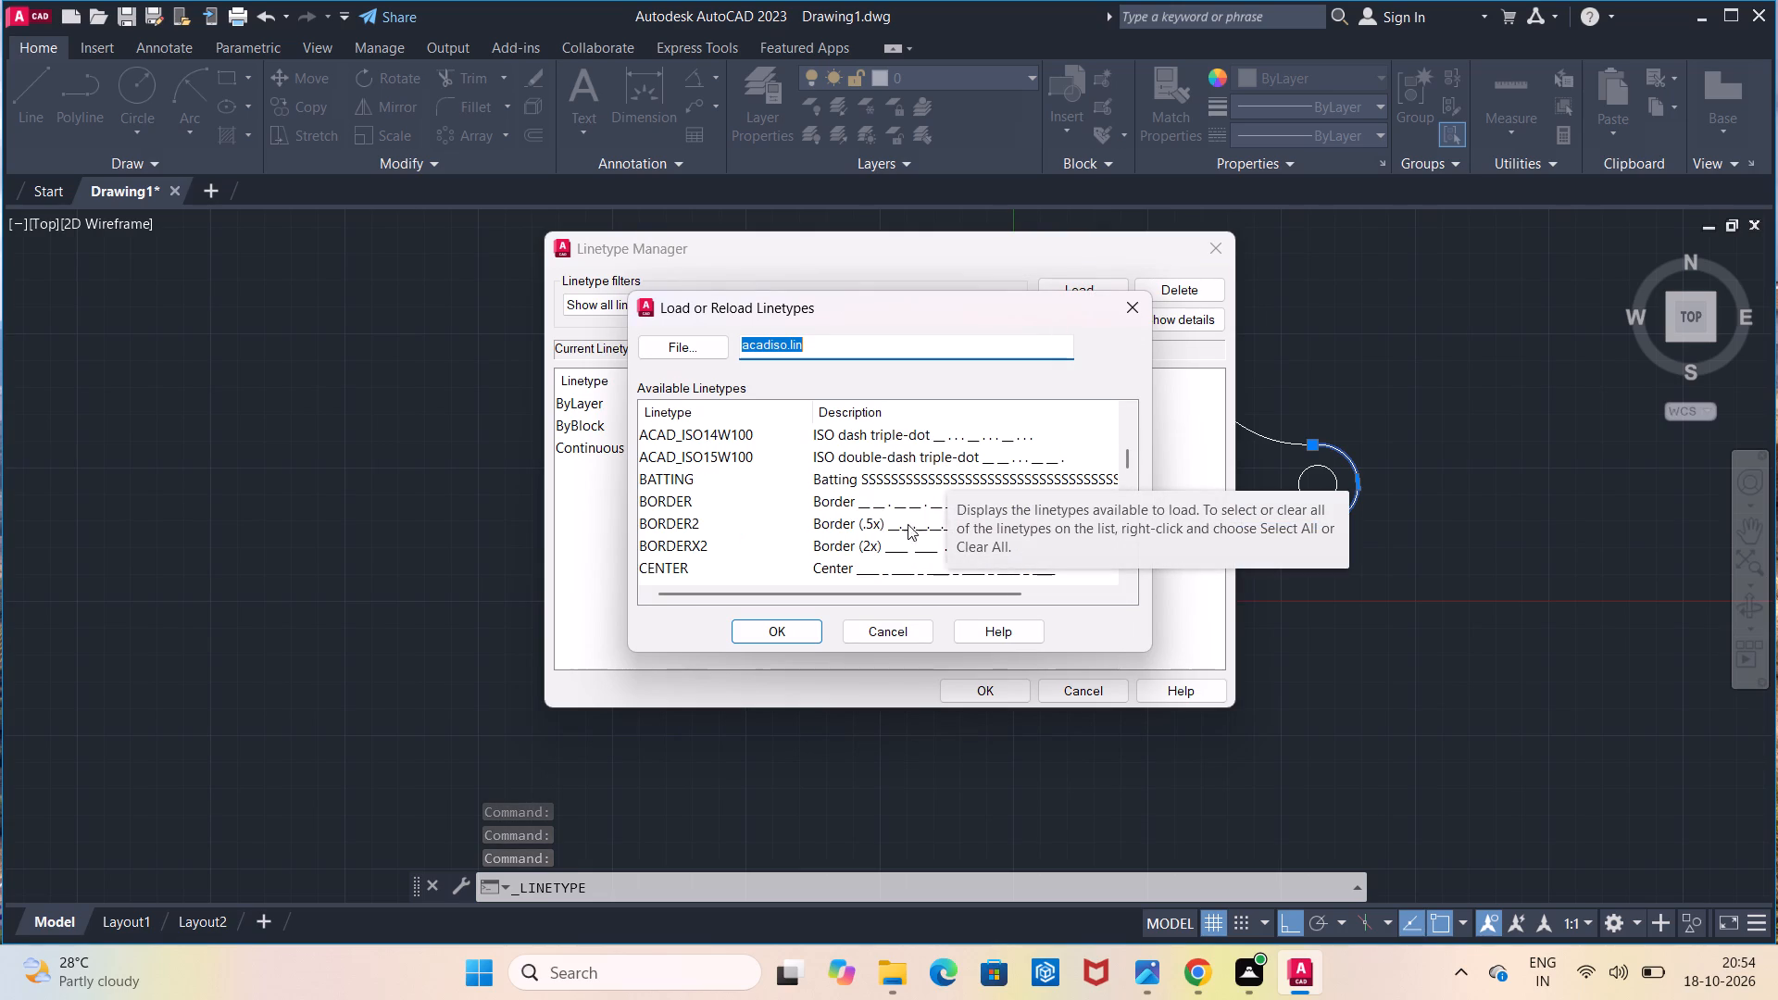
pyautogui.scroll(-1, 883, 553)
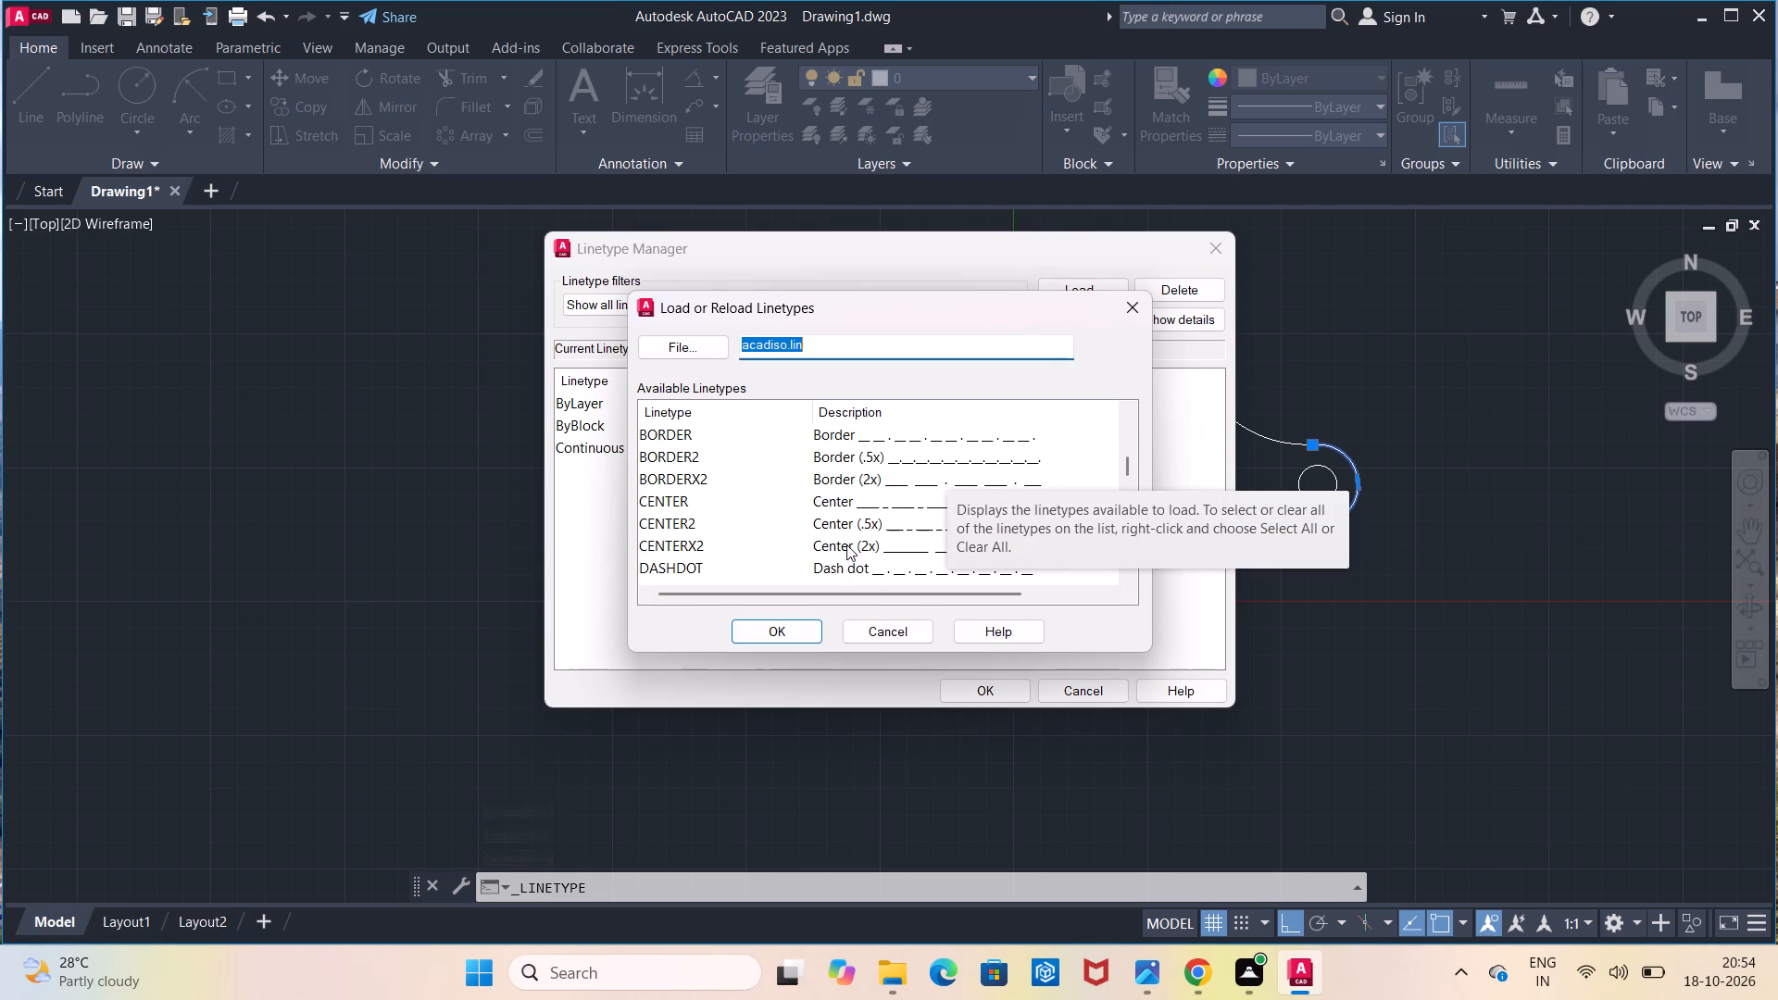
pyautogui.click(842, 525)
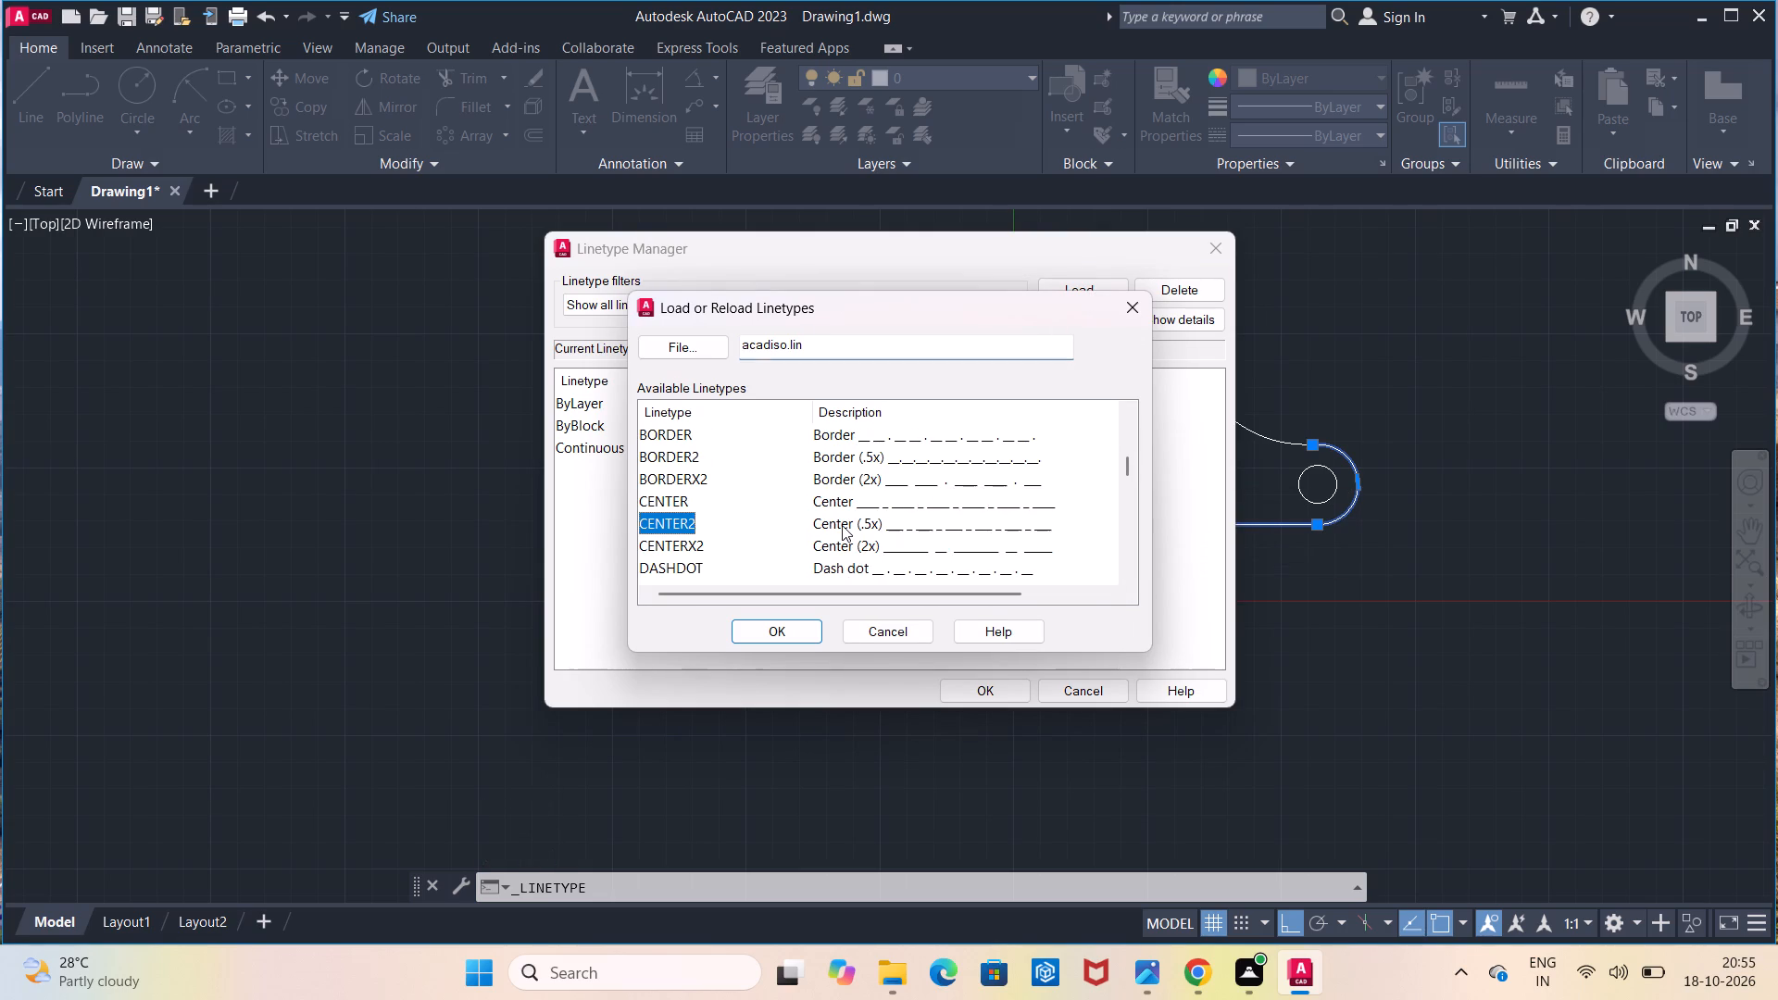
pyautogui.click(812, 633)
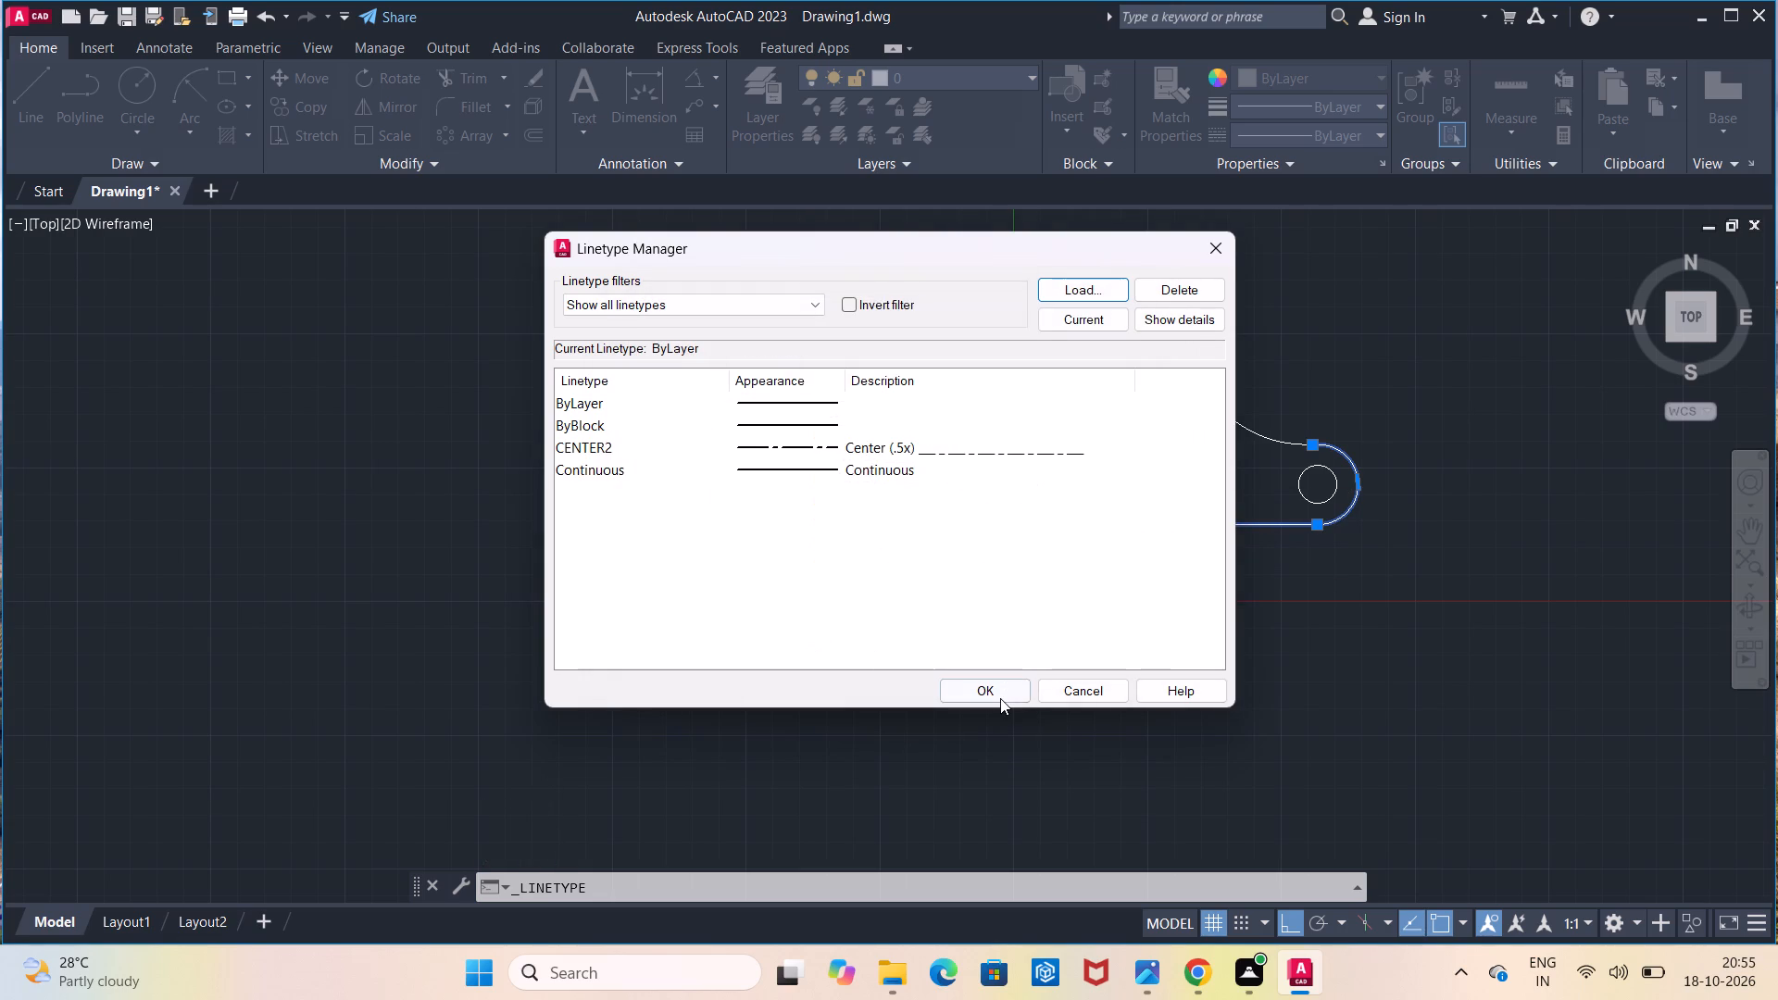
pyautogui.click(1000, 699)
# Make CENTER2 the current linetype and draw a horizontal 90 mm centre line from the boss hole's centre to the lowest 11 mm hole's centre.
pyautogui.scroll(1, 1205, 460)
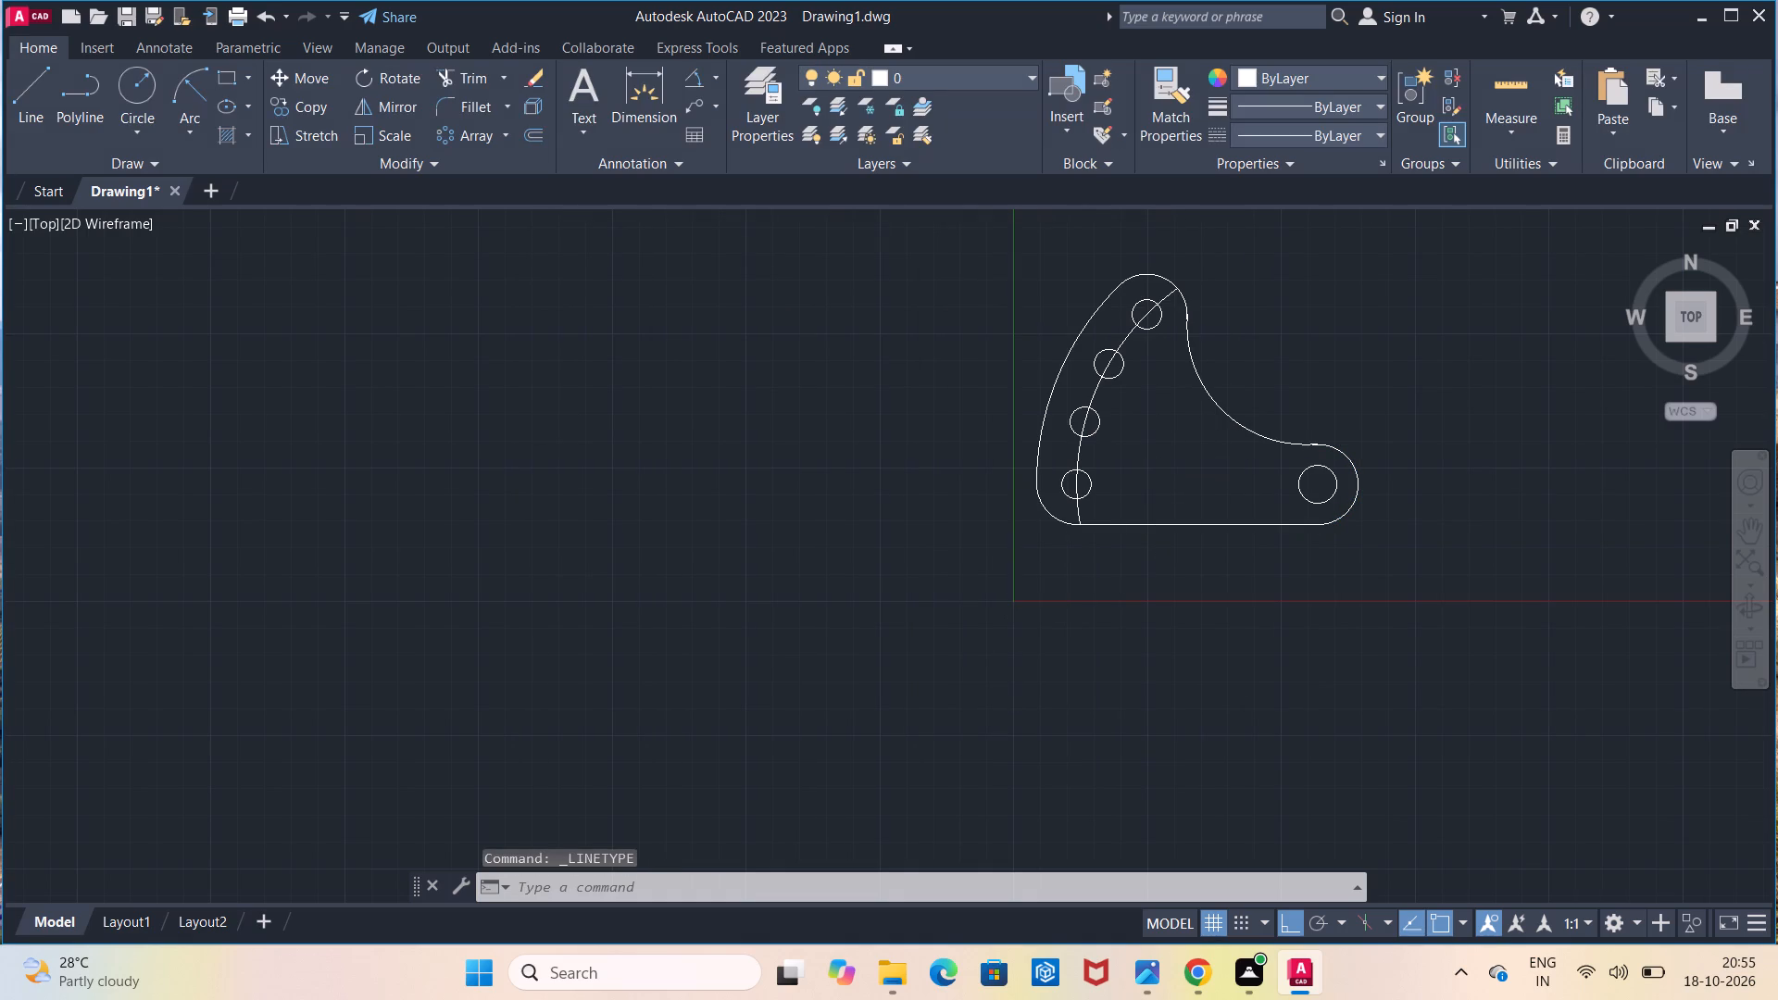
pyautogui.scroll(-1, 1205, 460)
pyautogui.scroll(1, 1204, 374)
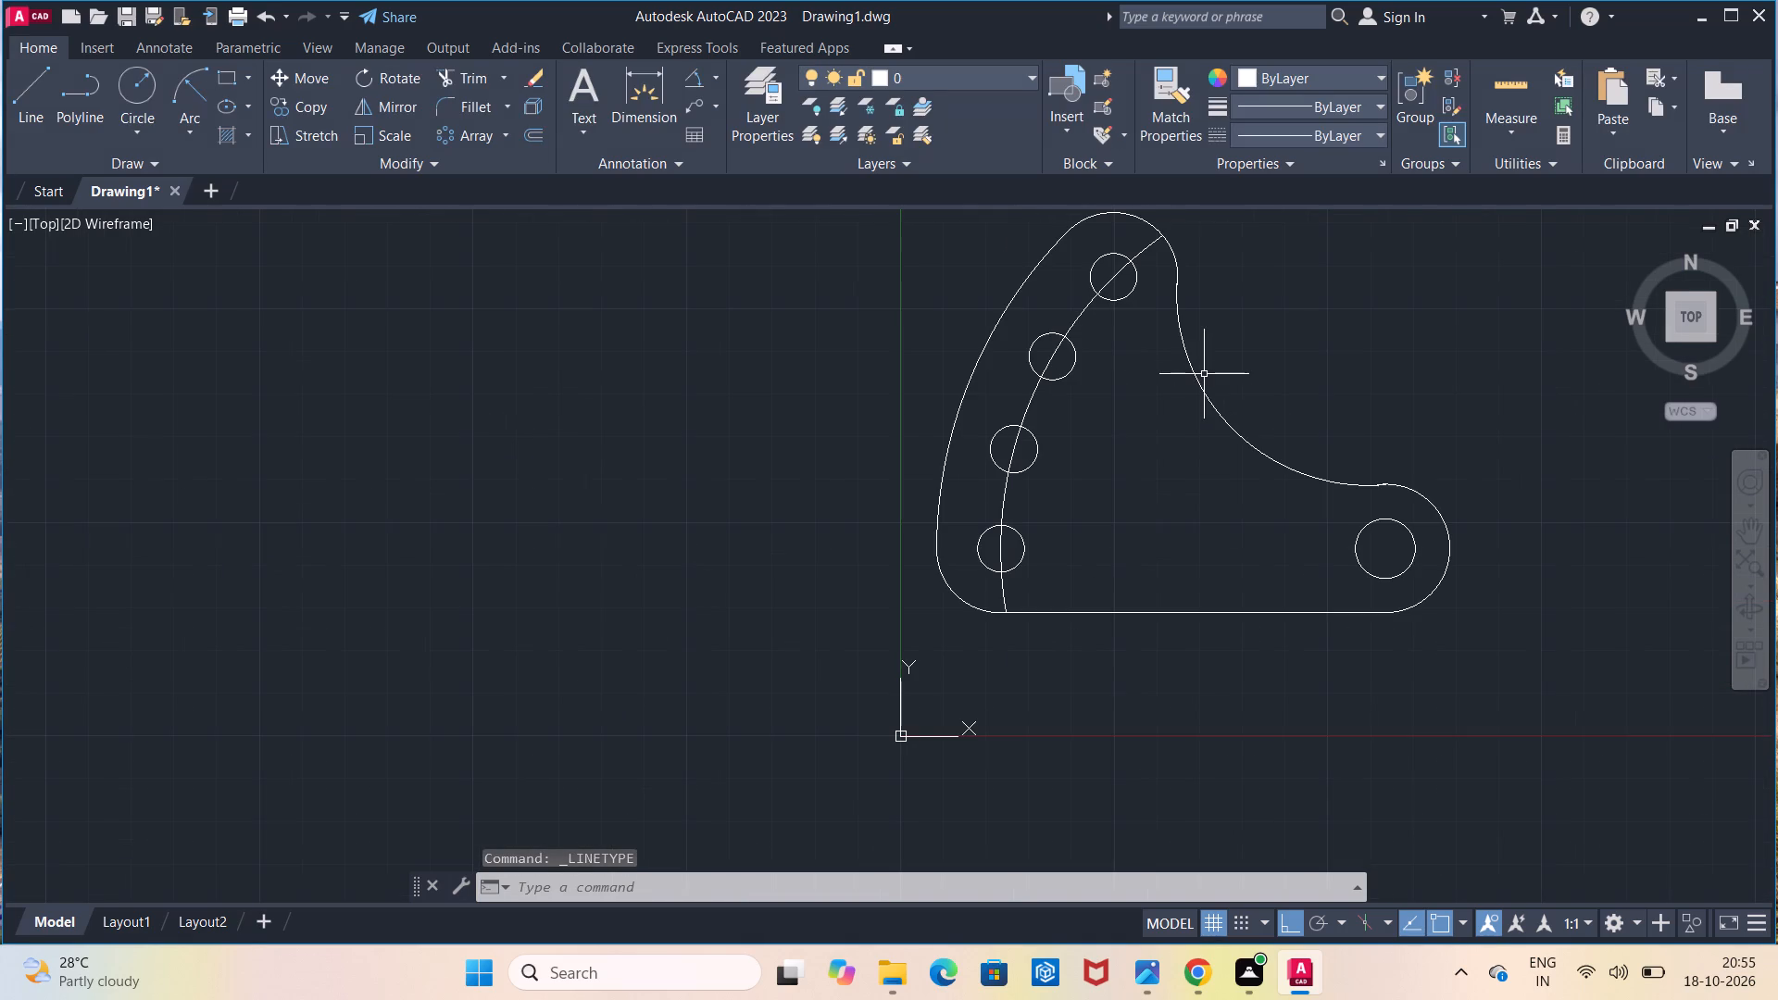
pyautogui.scroll(-1, 1204, 374)
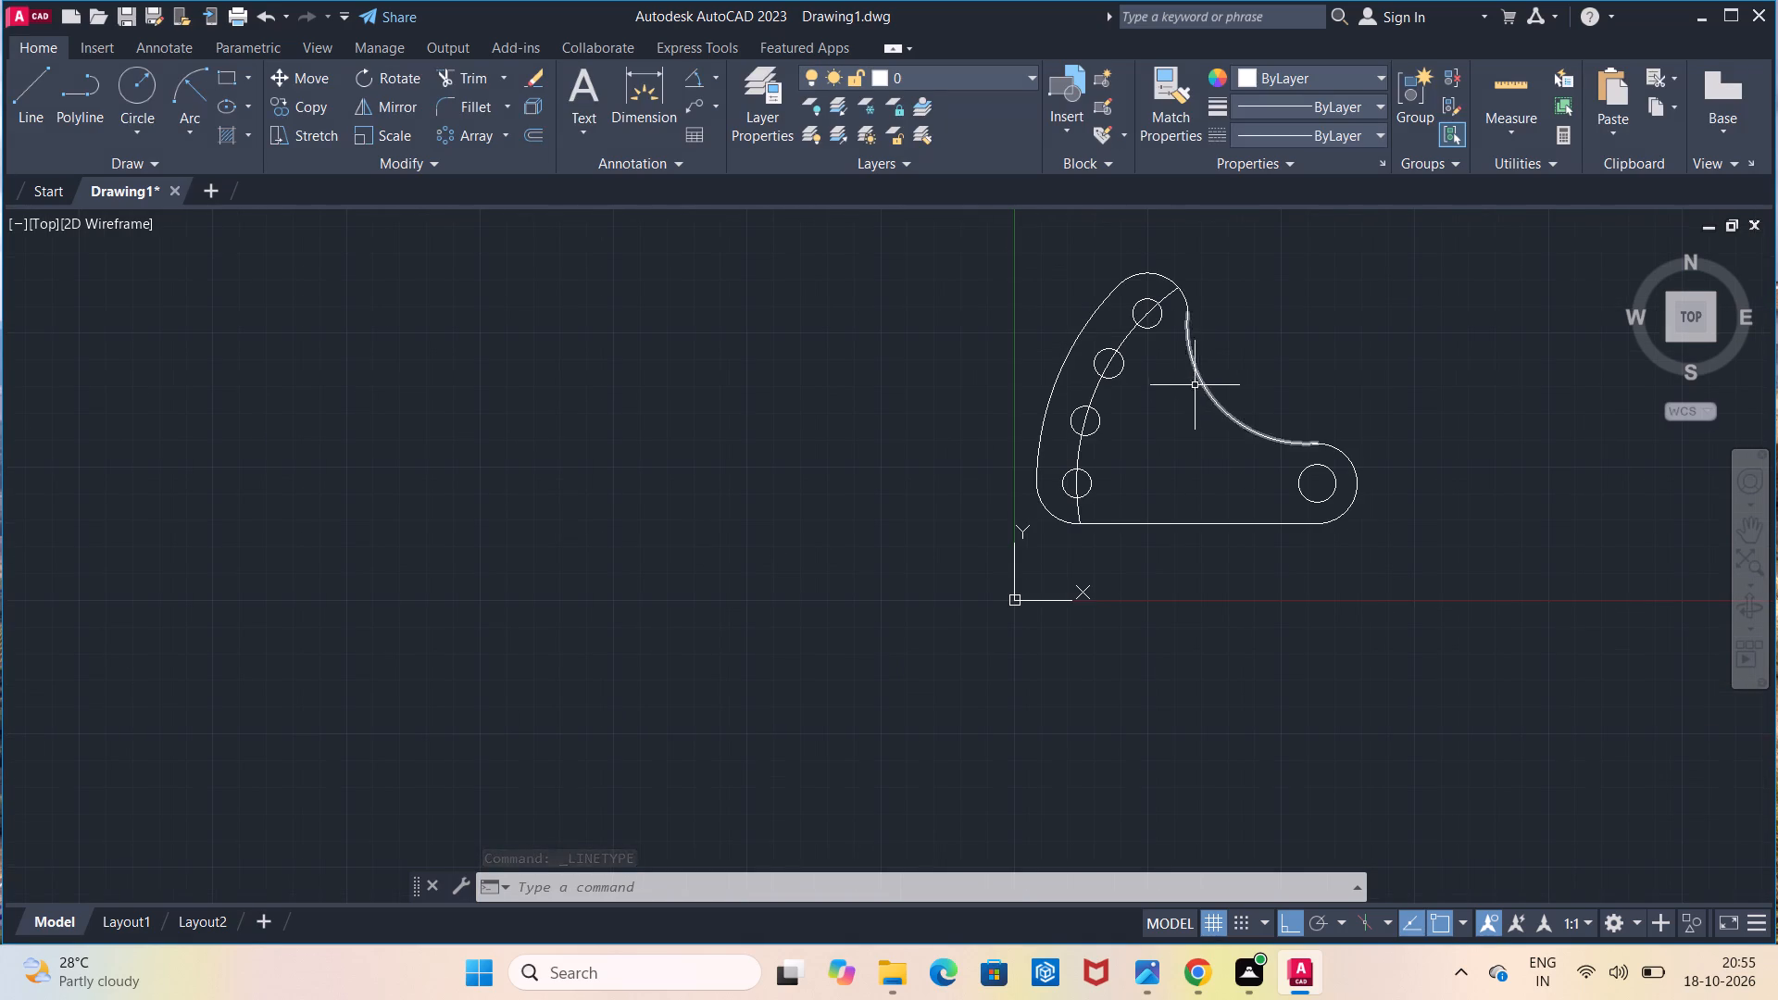
pyautogui.click(1357, 142)
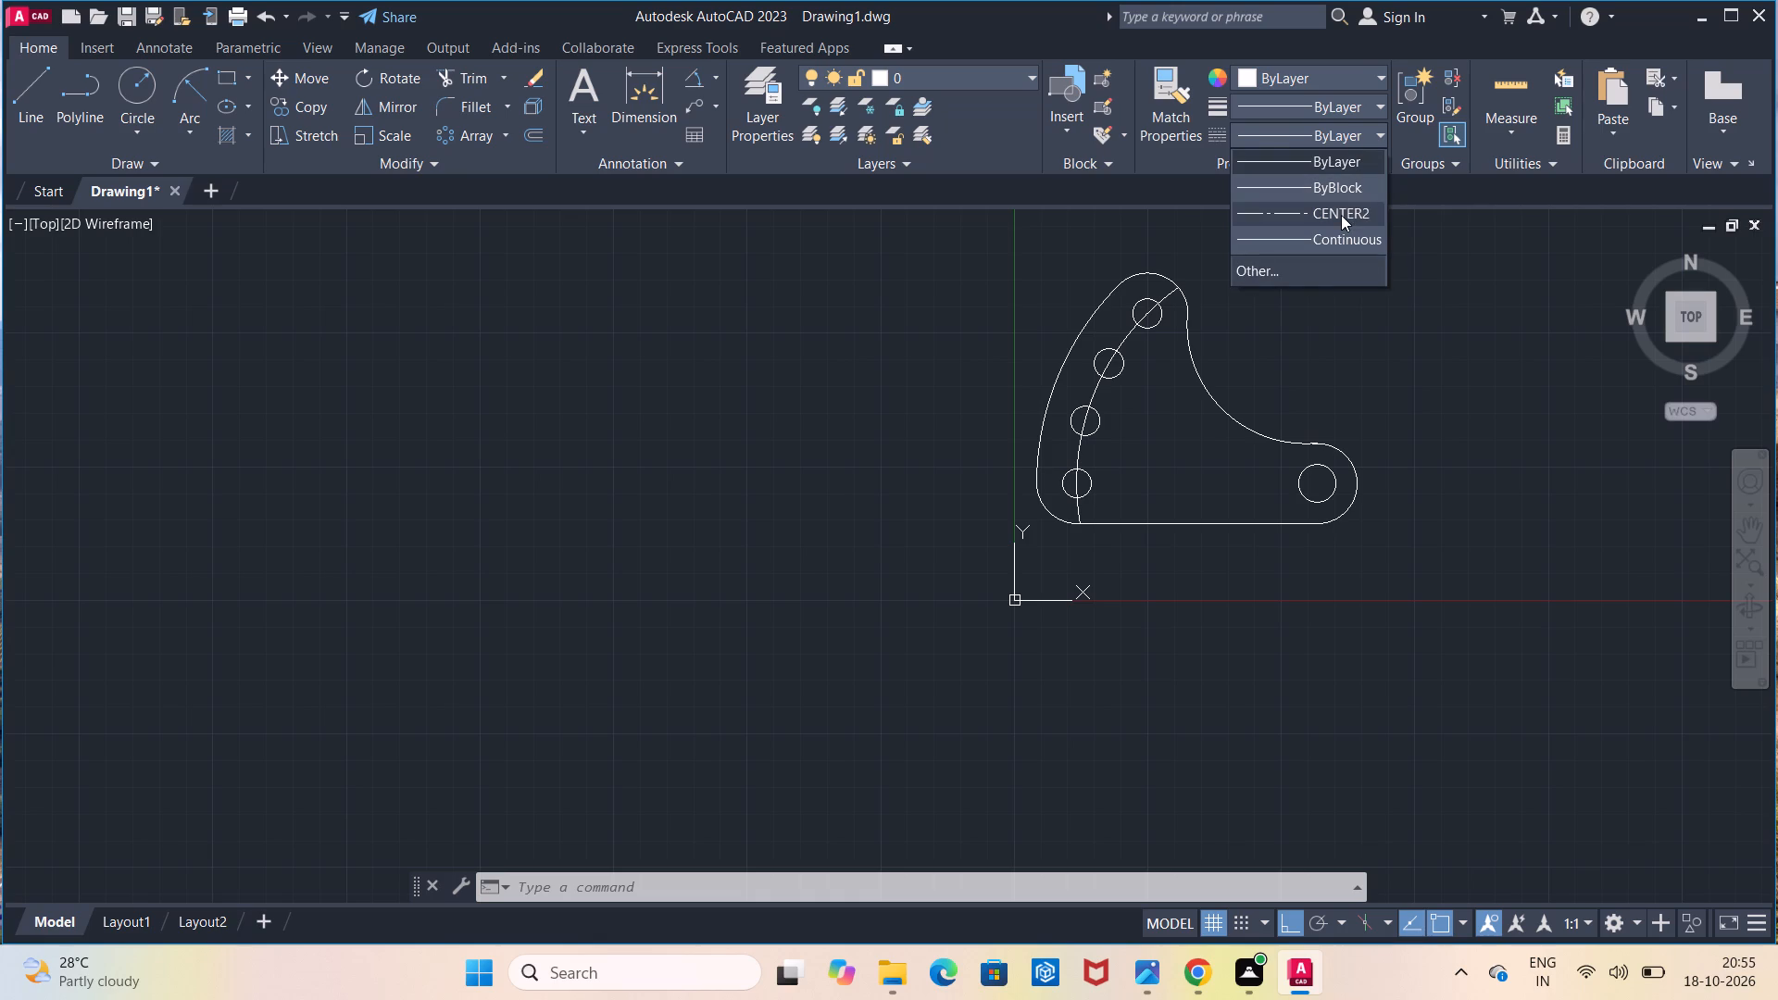
pyautogui.click(1341, 215)
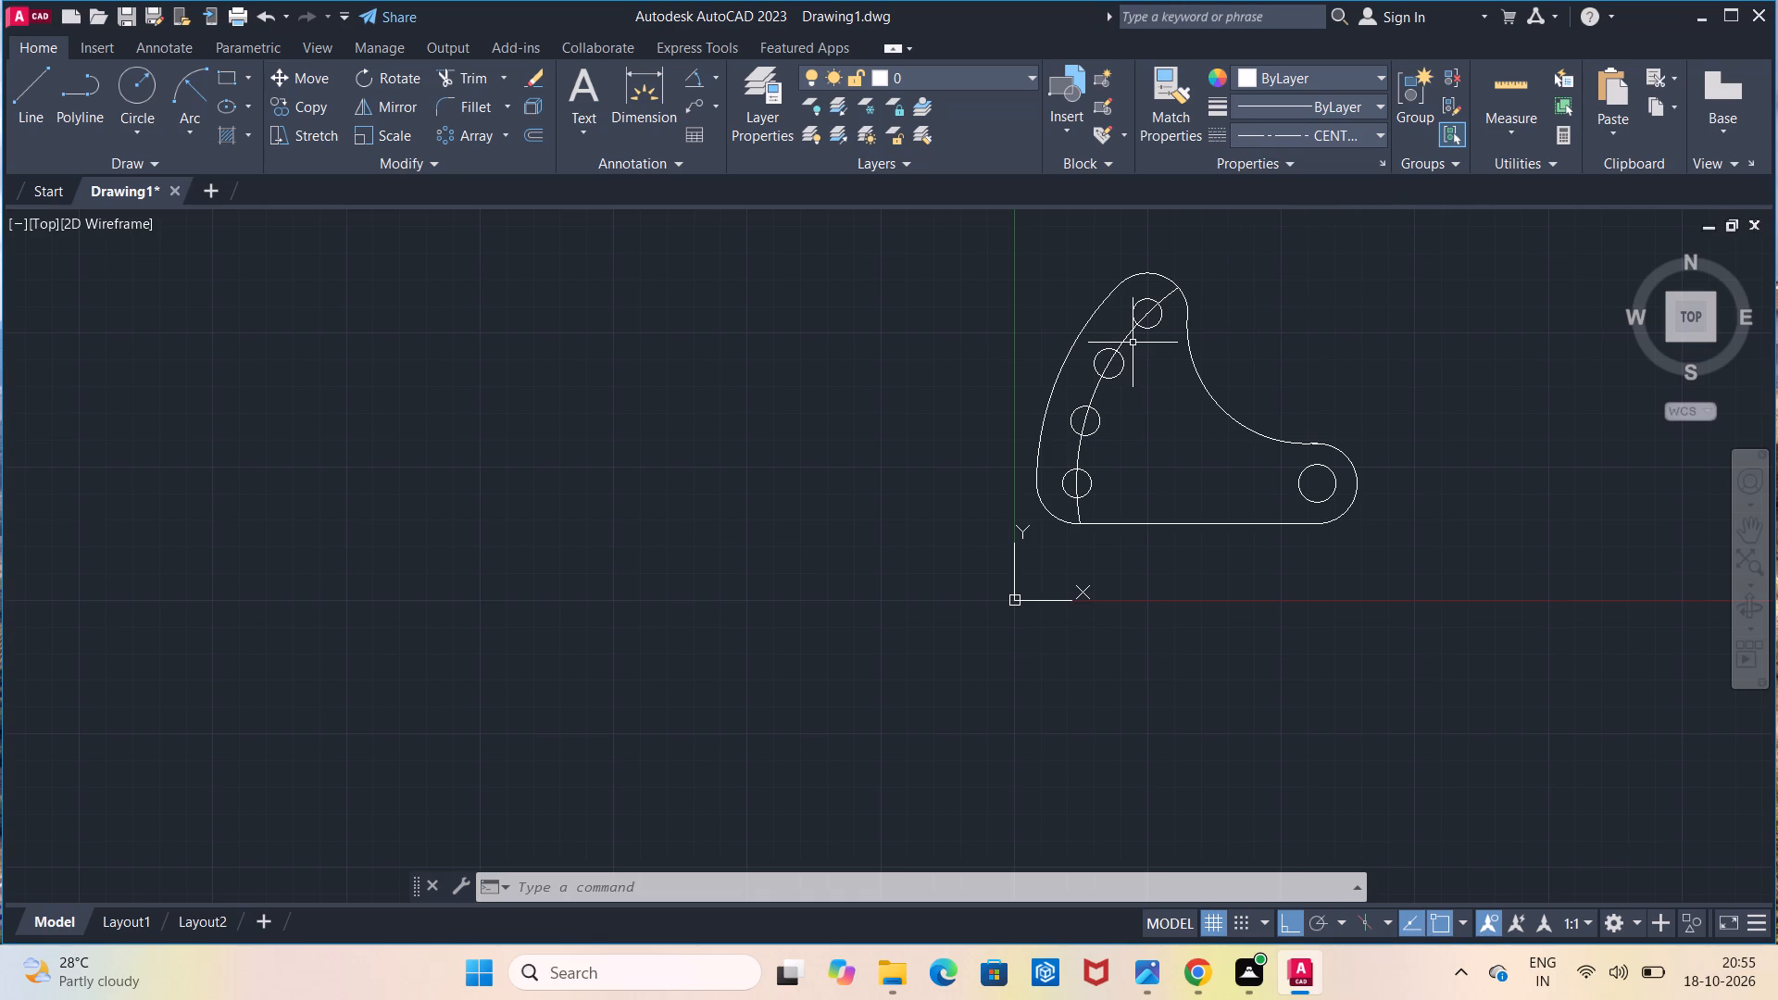
pyautogui.click(1124, 338)
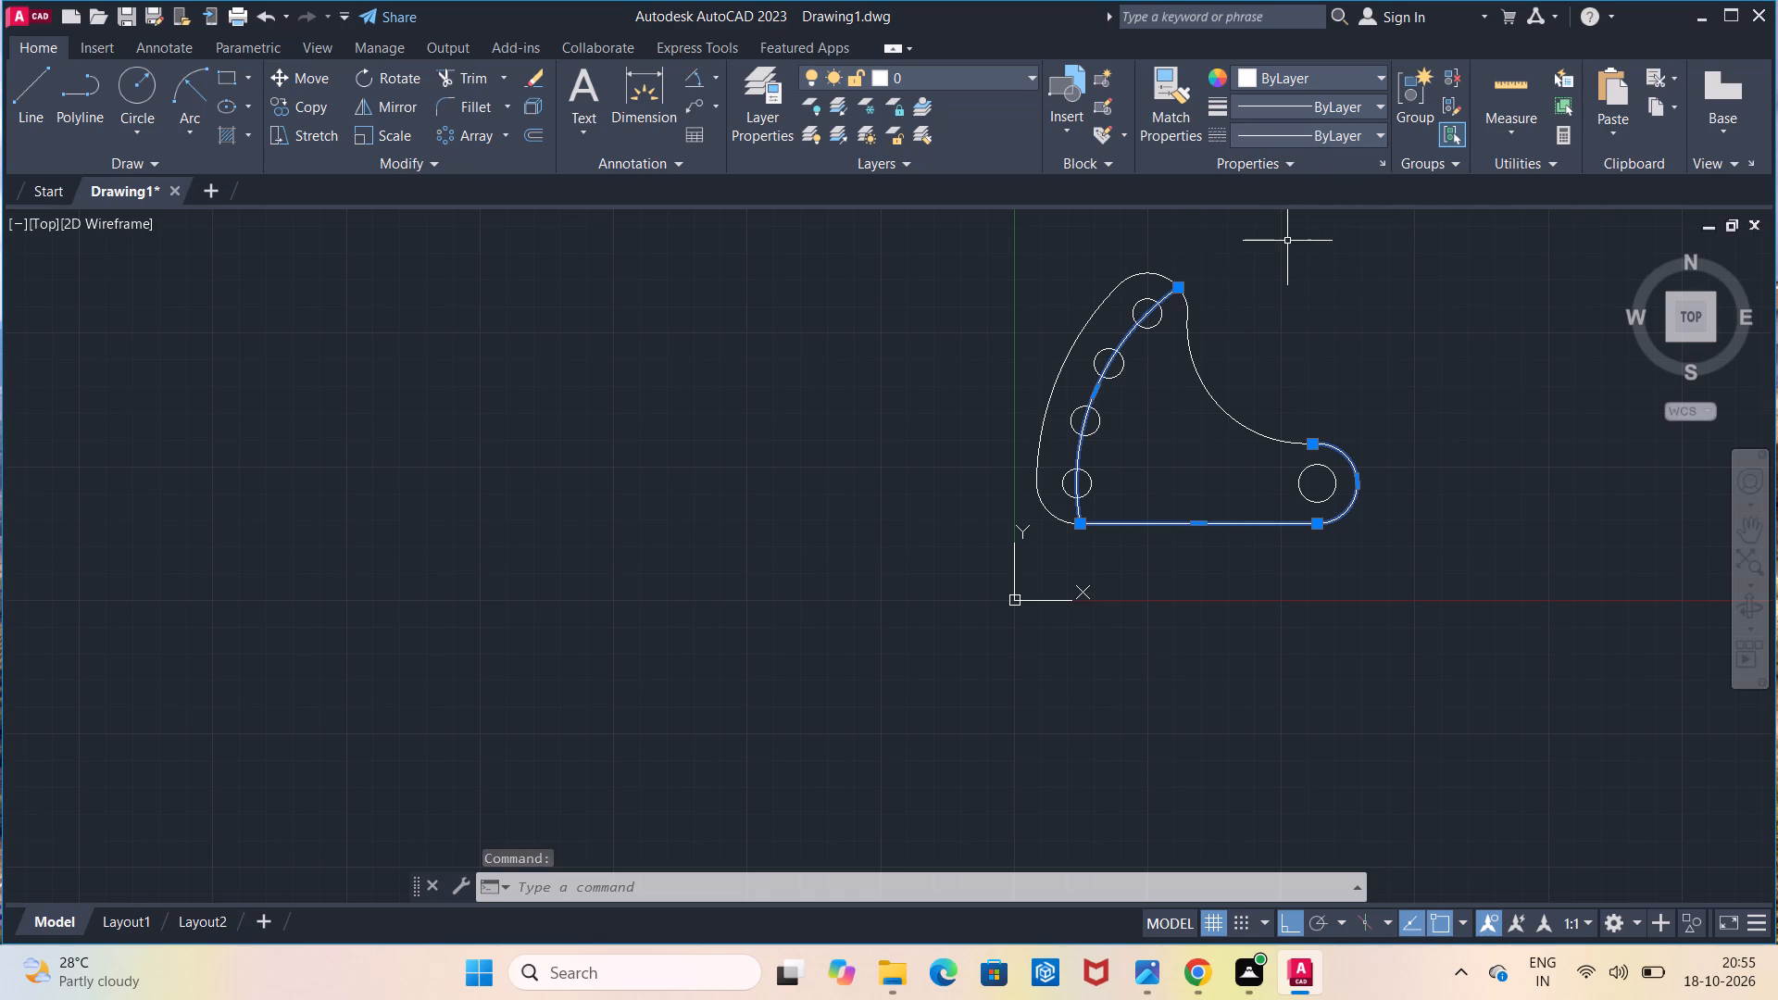
pyautogui.press('Escape')
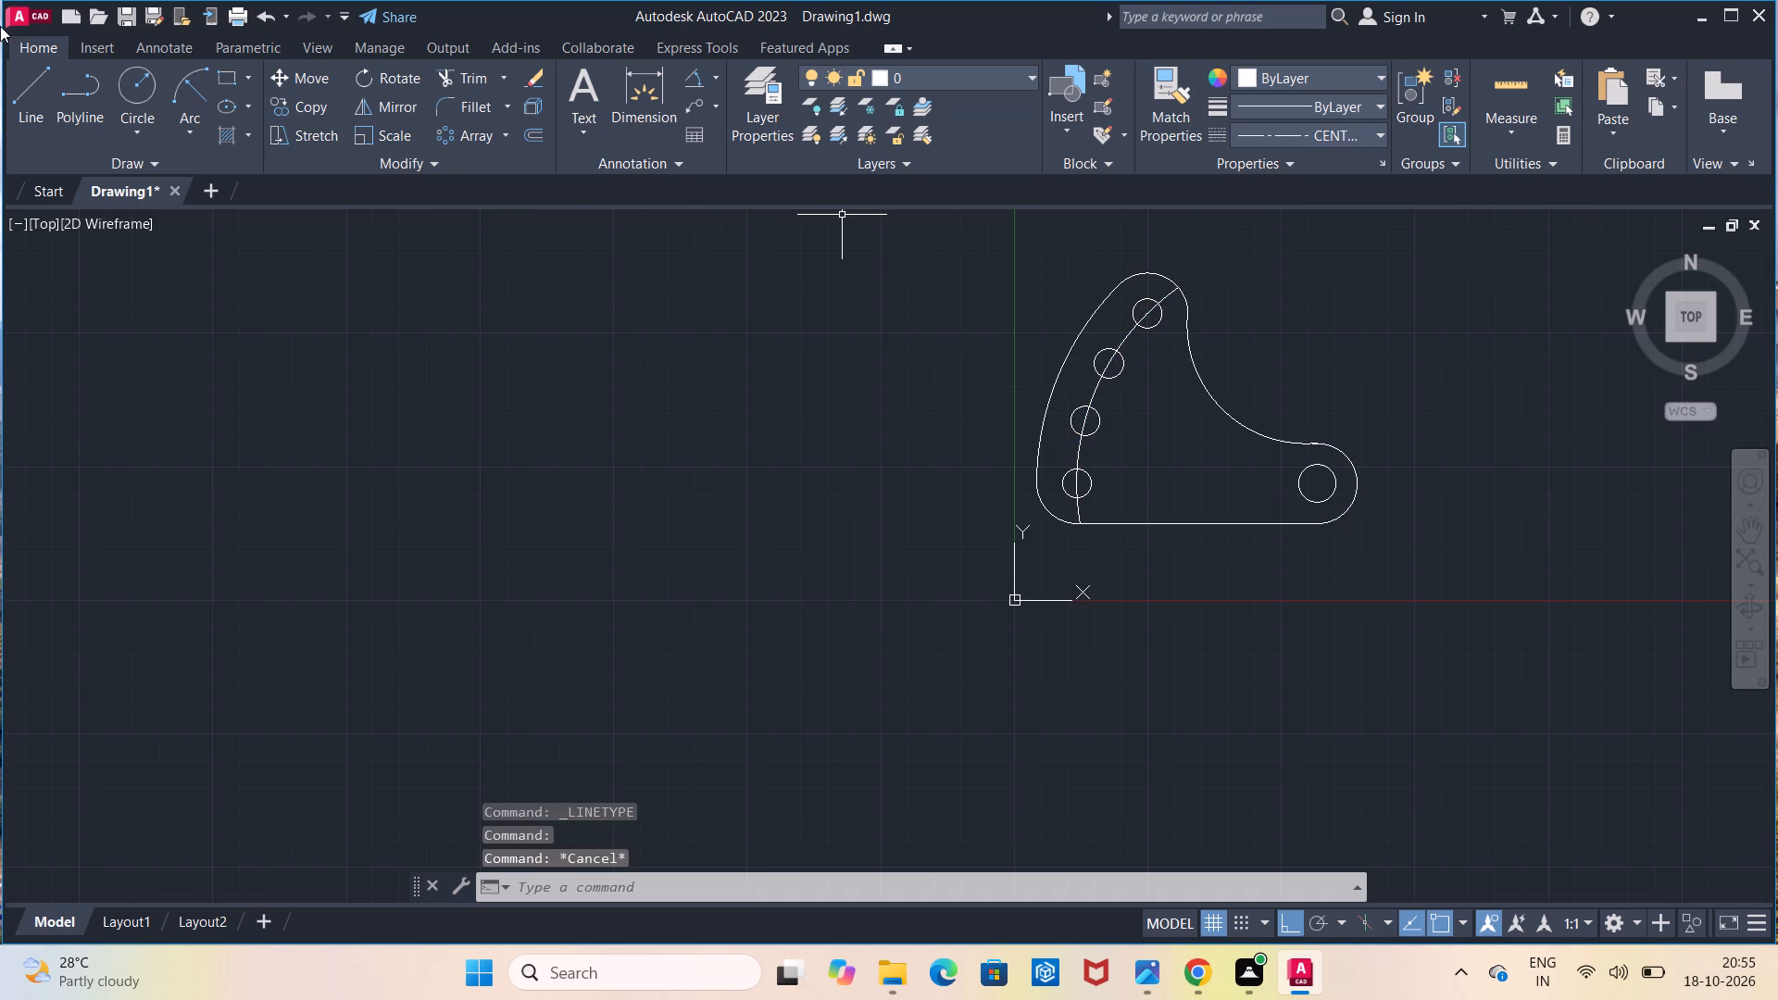
pyautogui.click(22, 75)
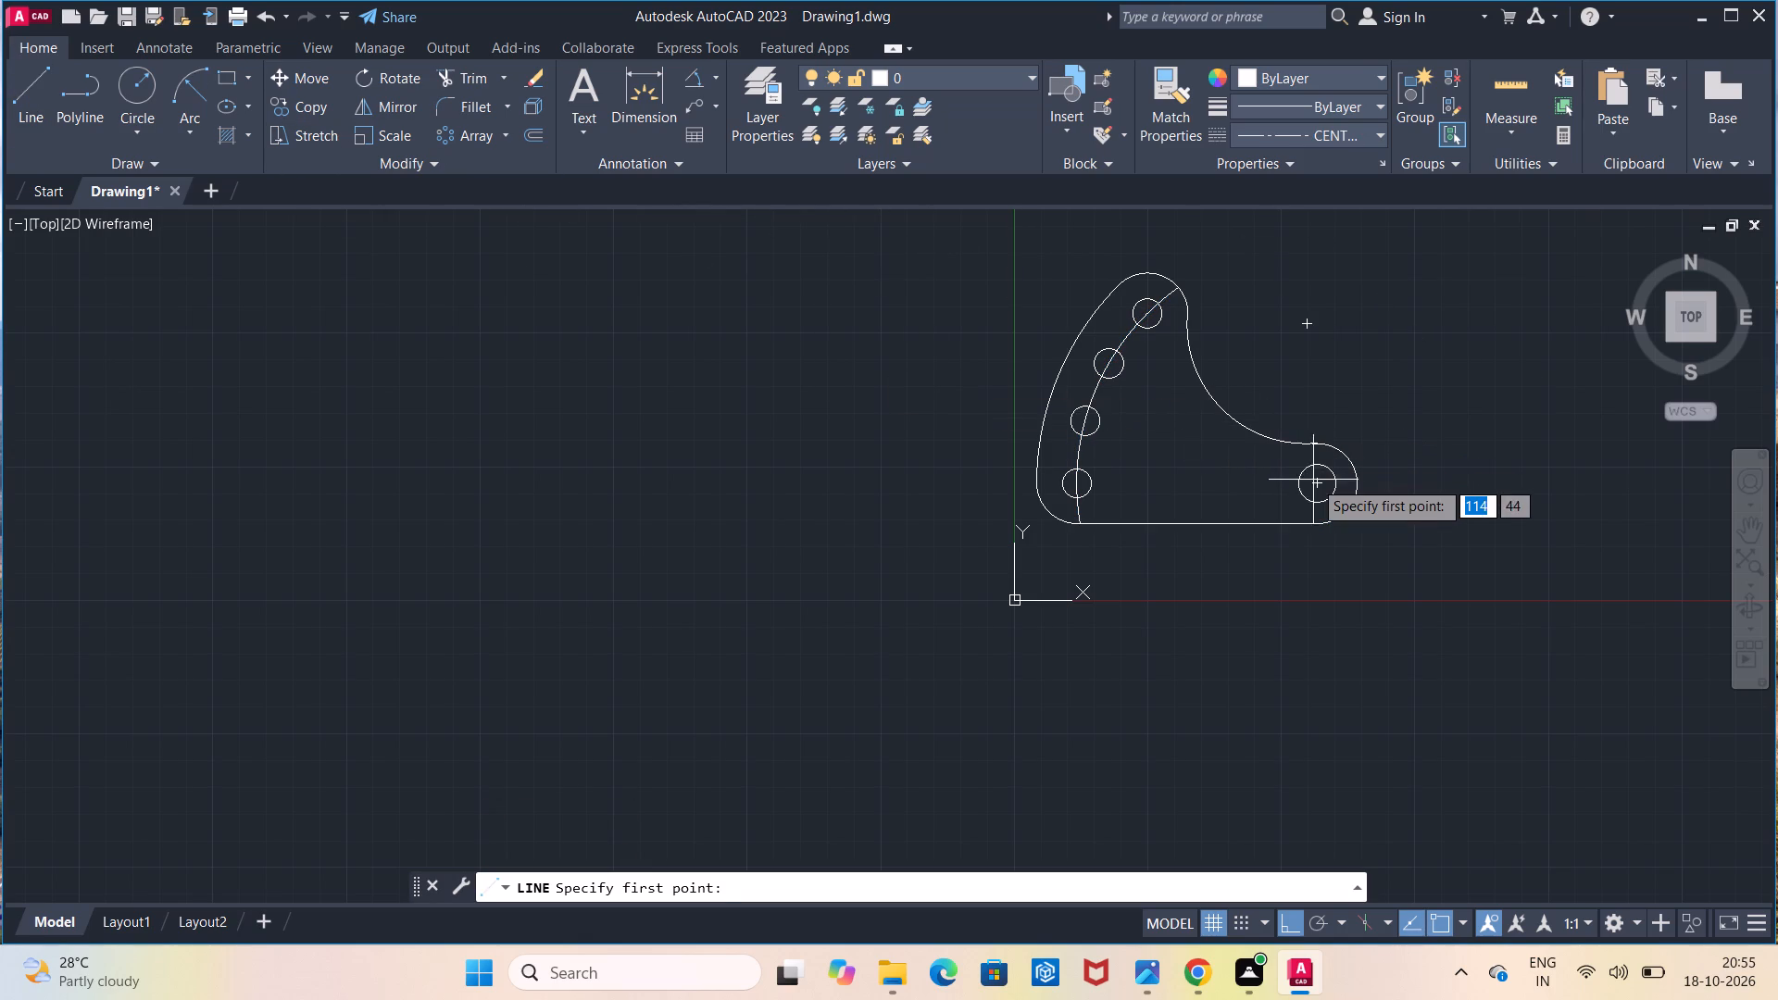
pyautogui.click(1315, 481)
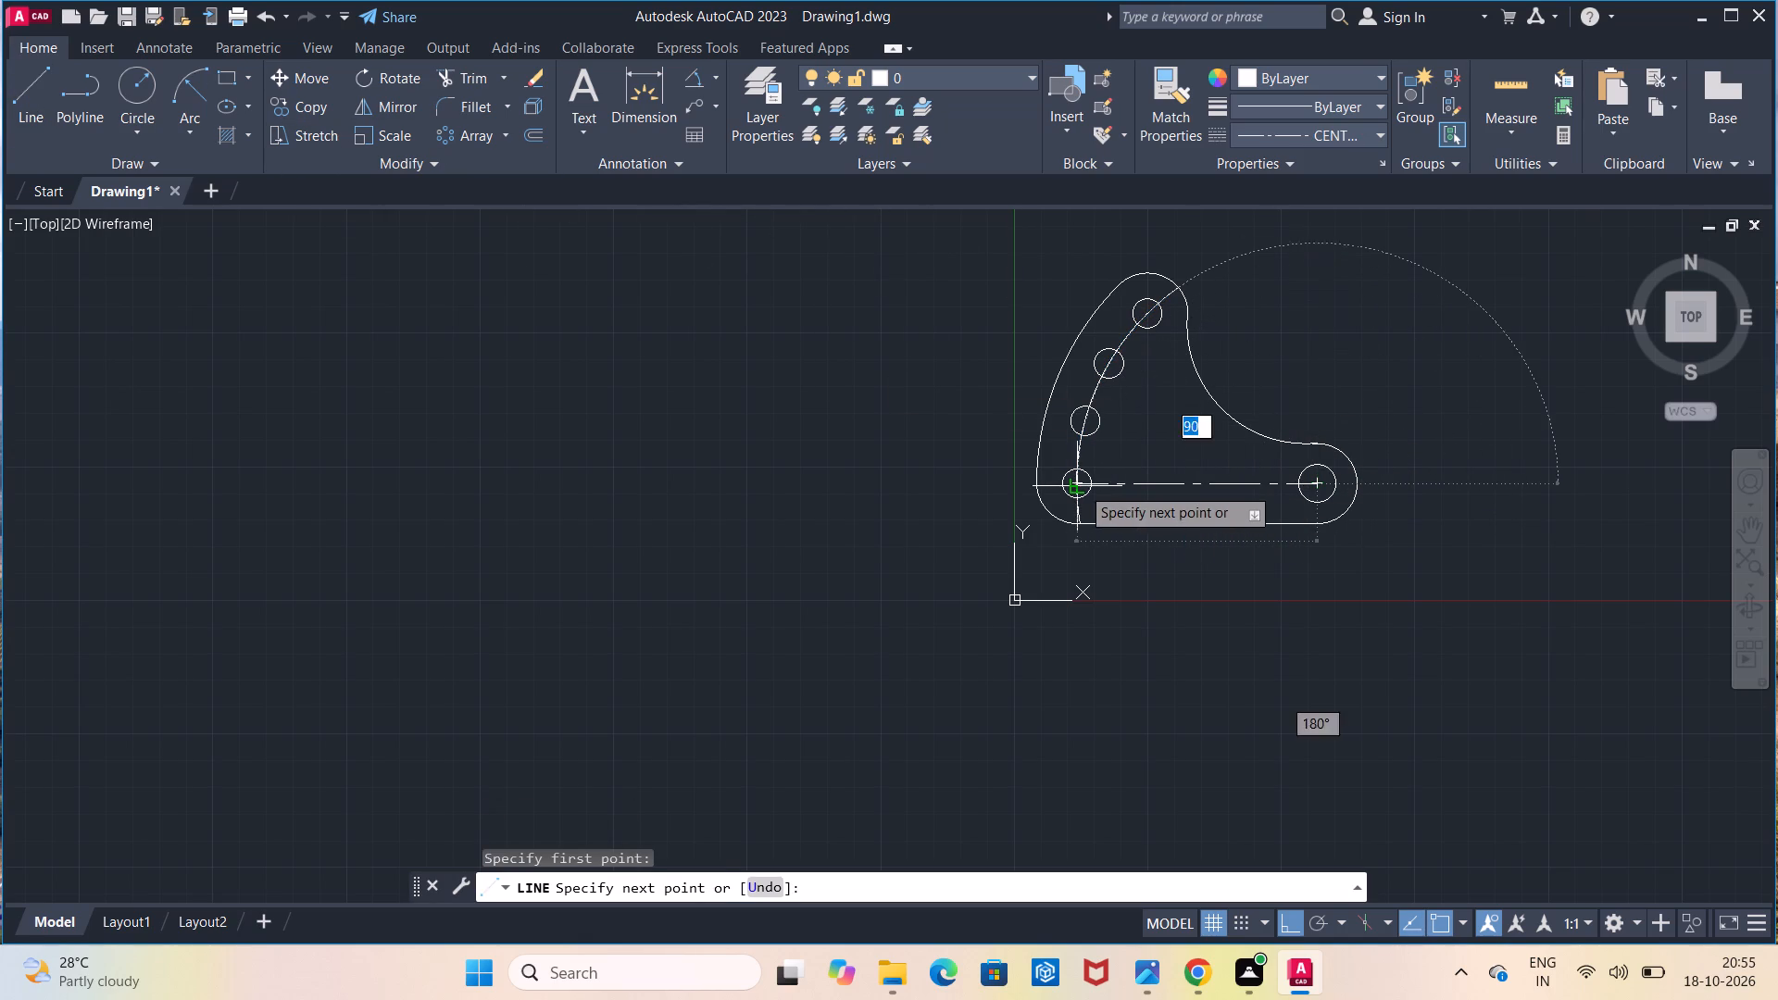
pyautogui.click(1074, 486)
pyautogui.press('Escape')
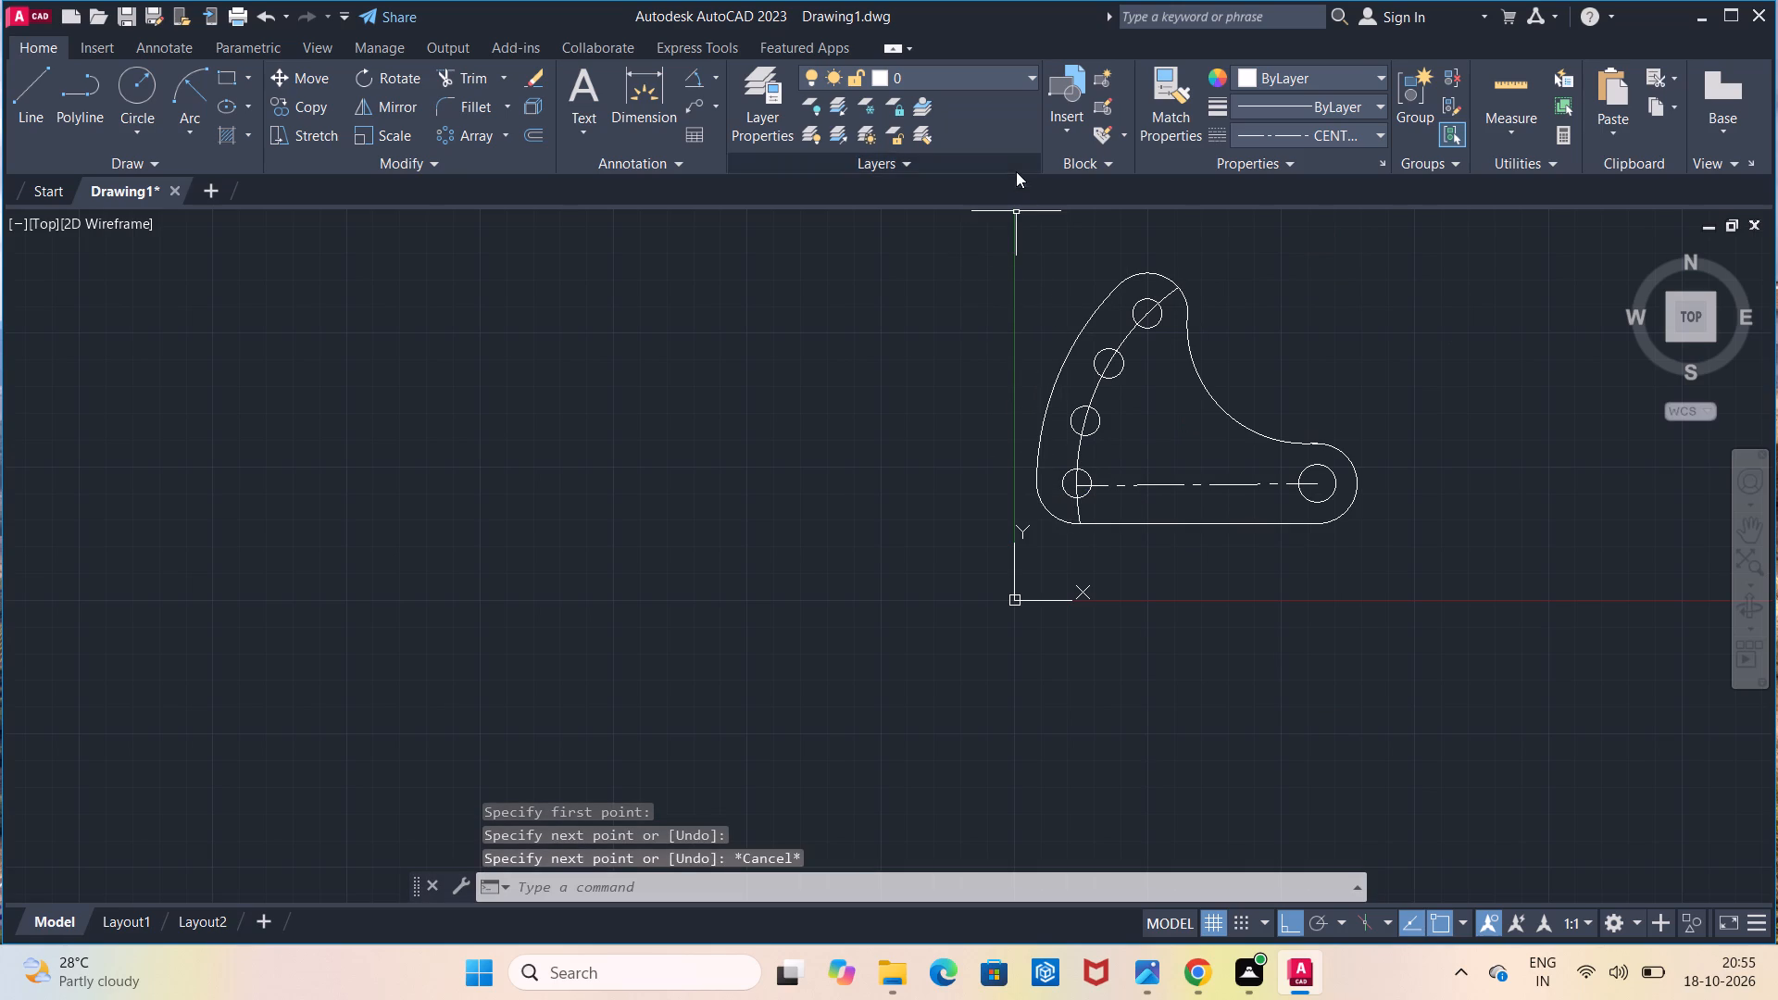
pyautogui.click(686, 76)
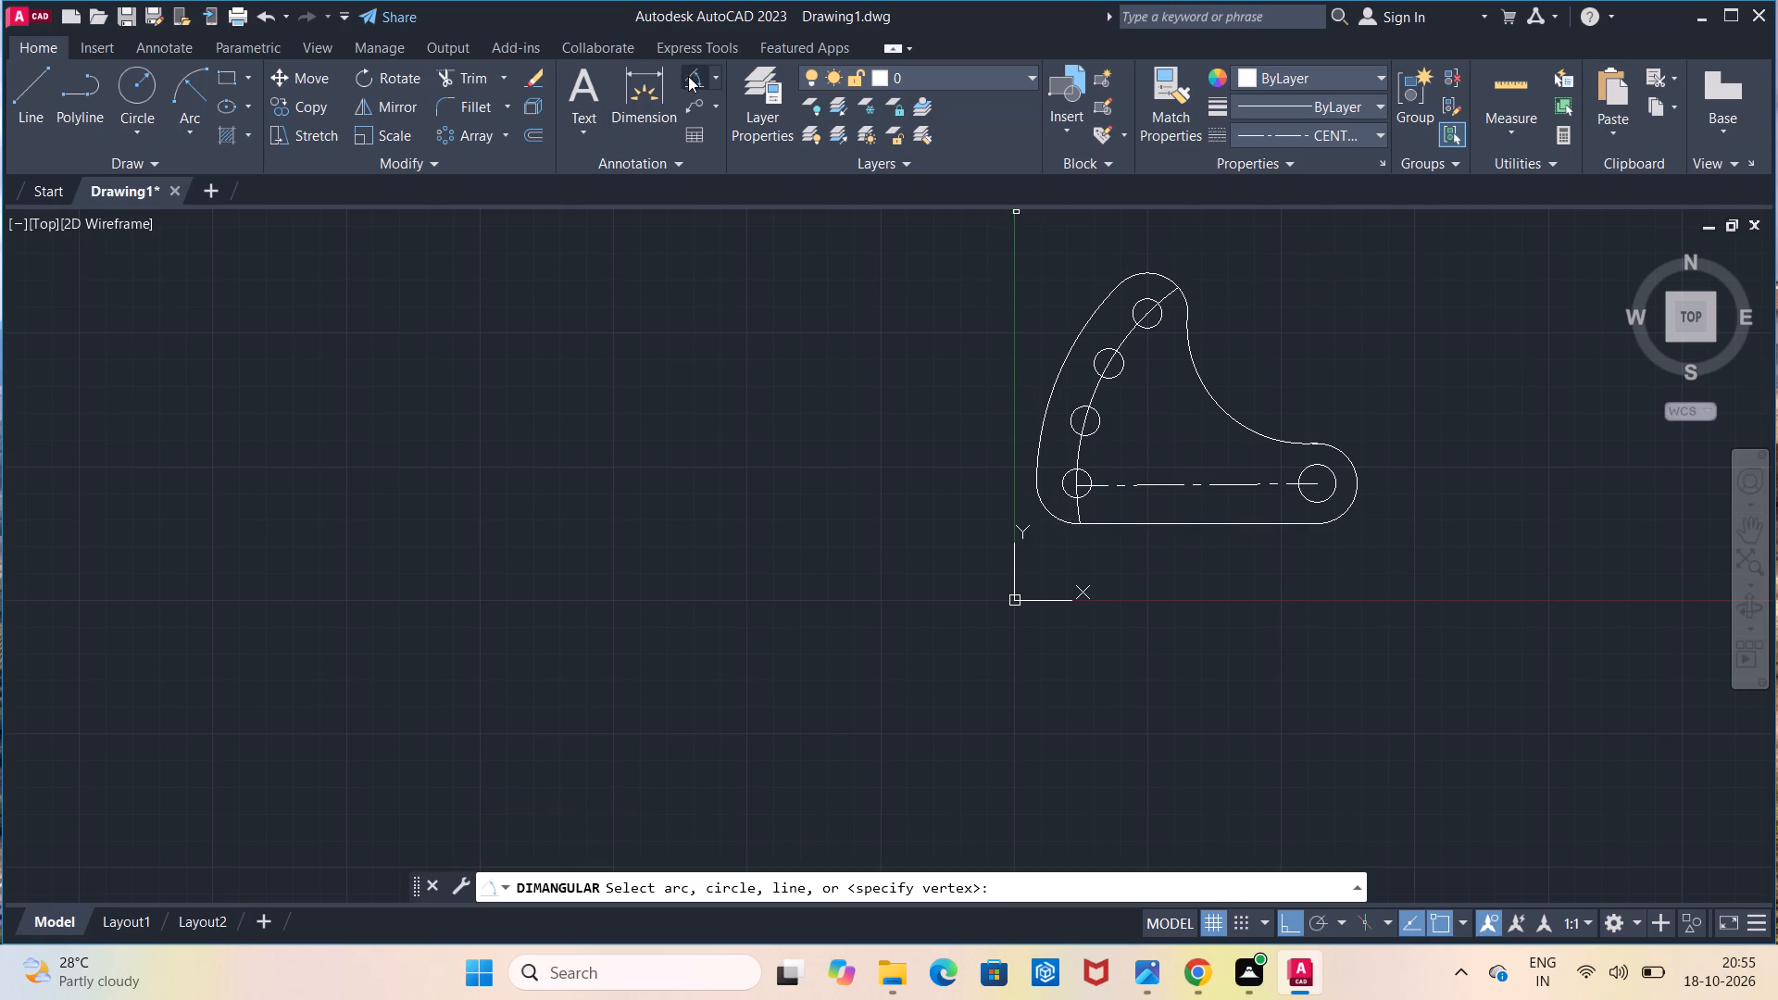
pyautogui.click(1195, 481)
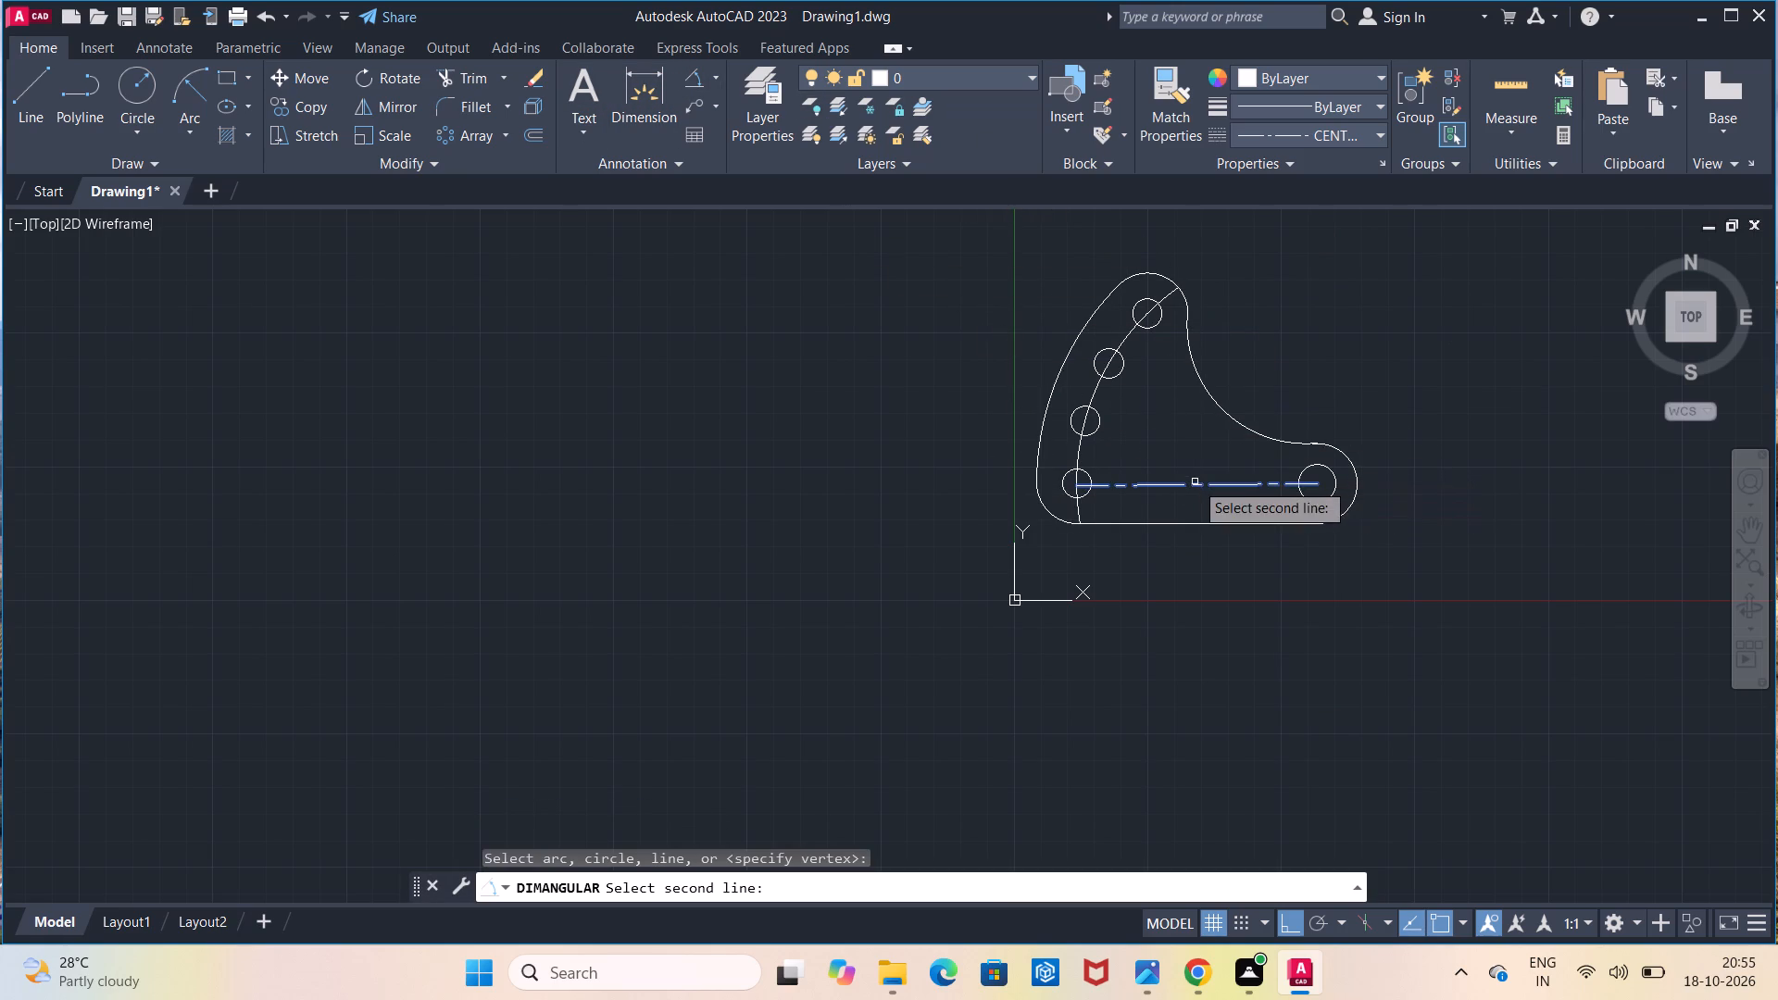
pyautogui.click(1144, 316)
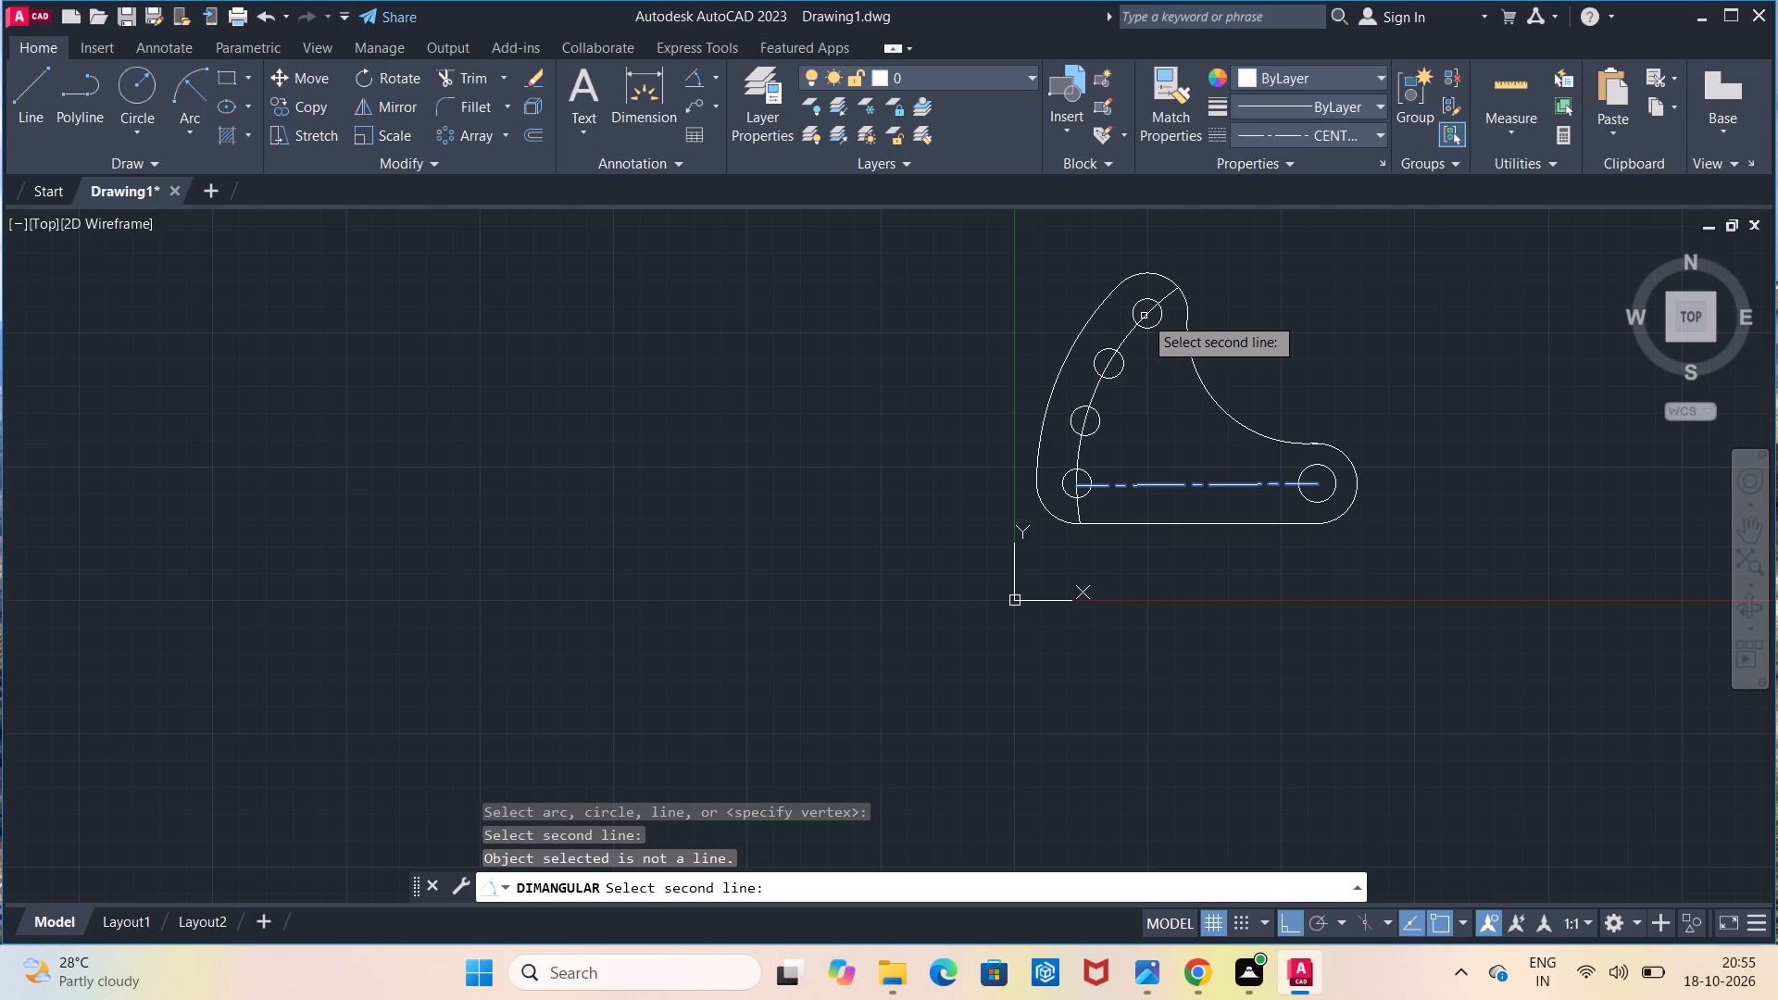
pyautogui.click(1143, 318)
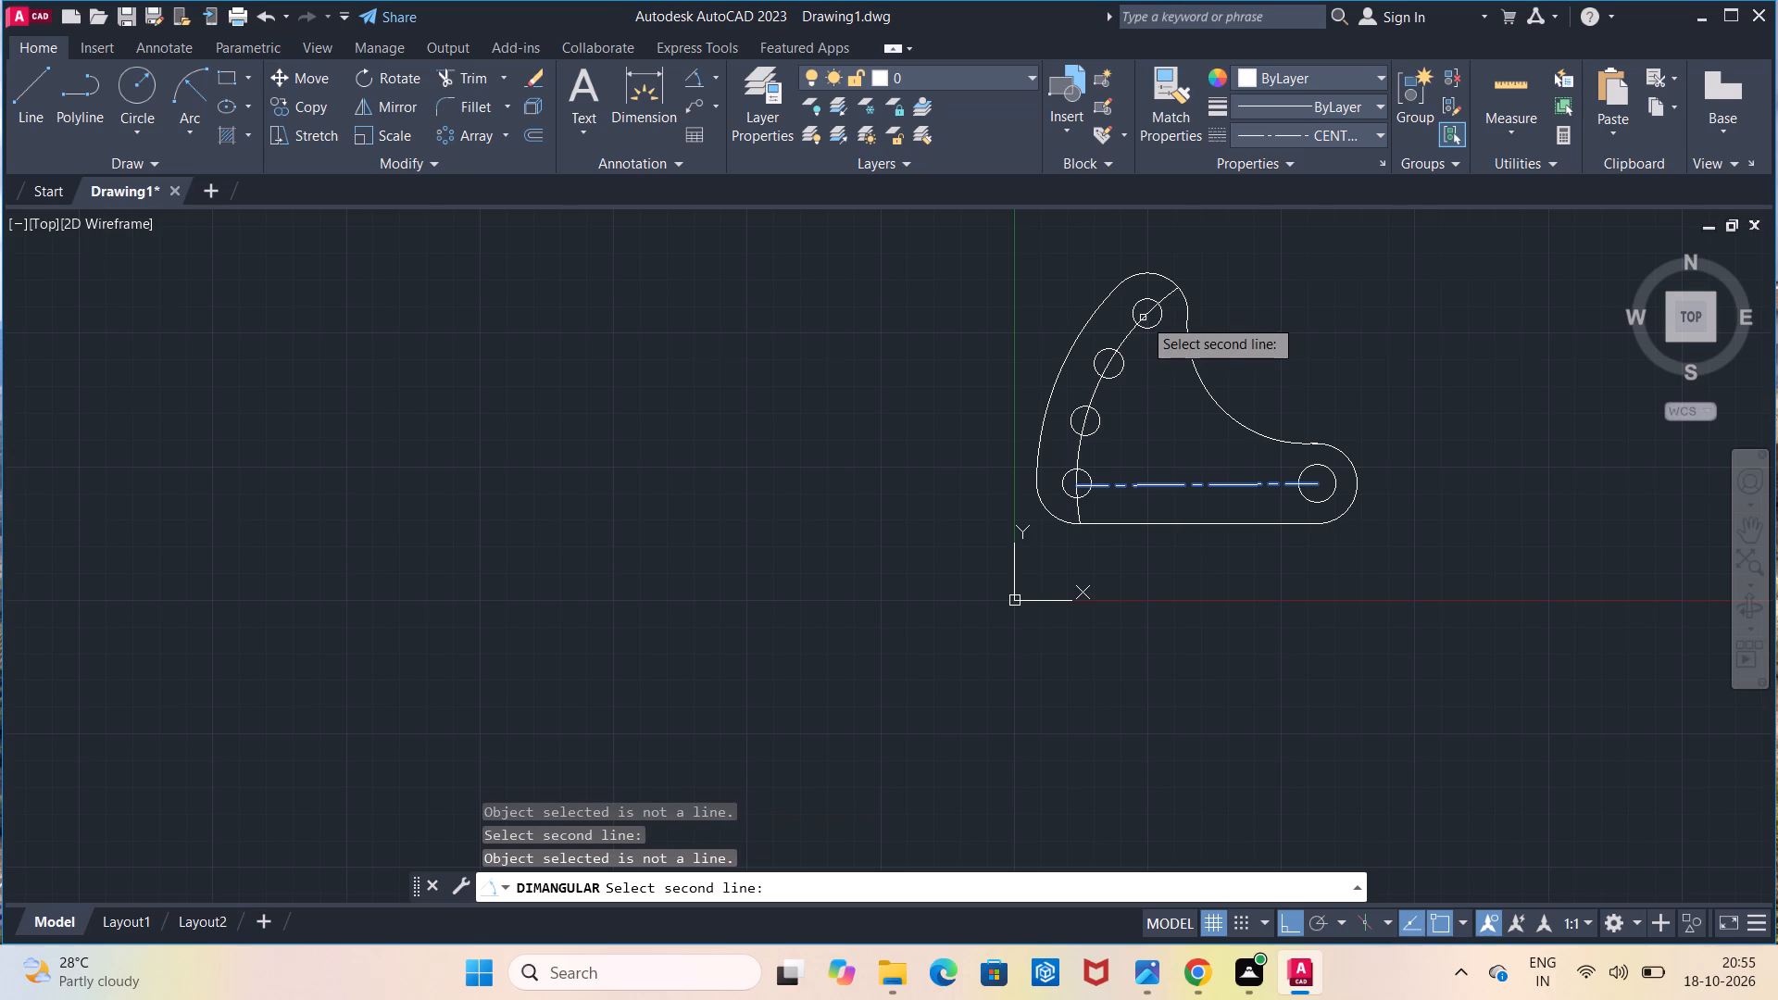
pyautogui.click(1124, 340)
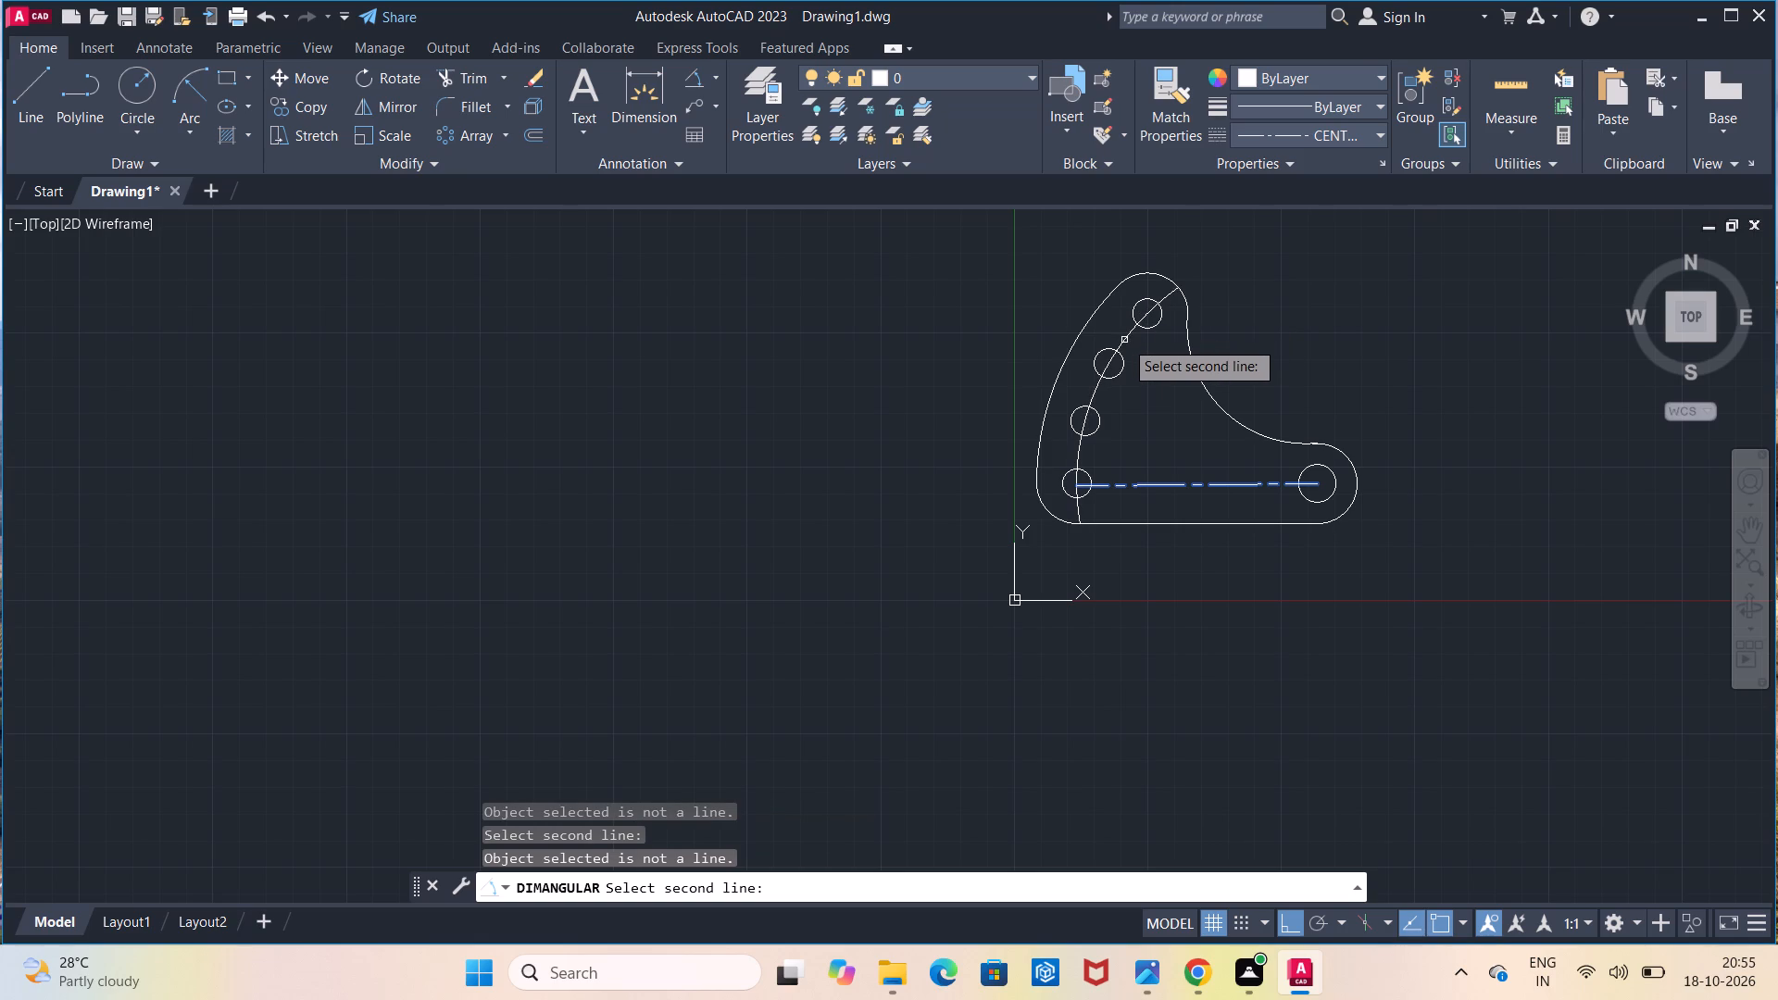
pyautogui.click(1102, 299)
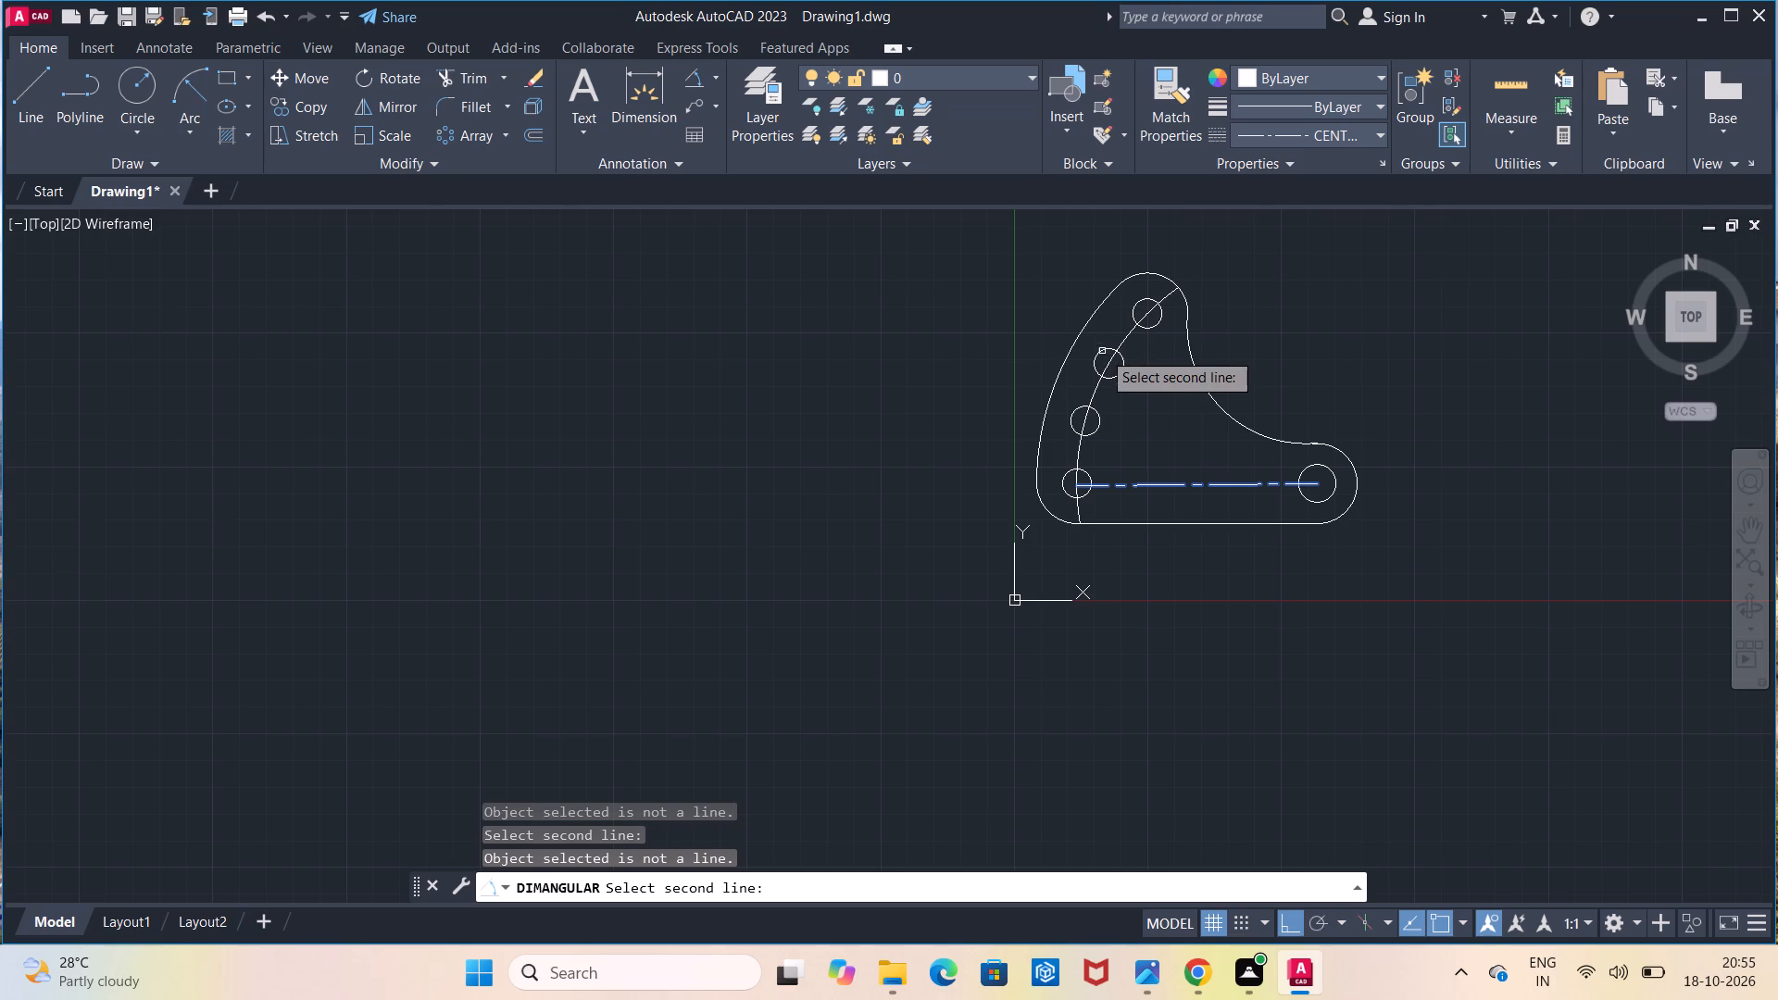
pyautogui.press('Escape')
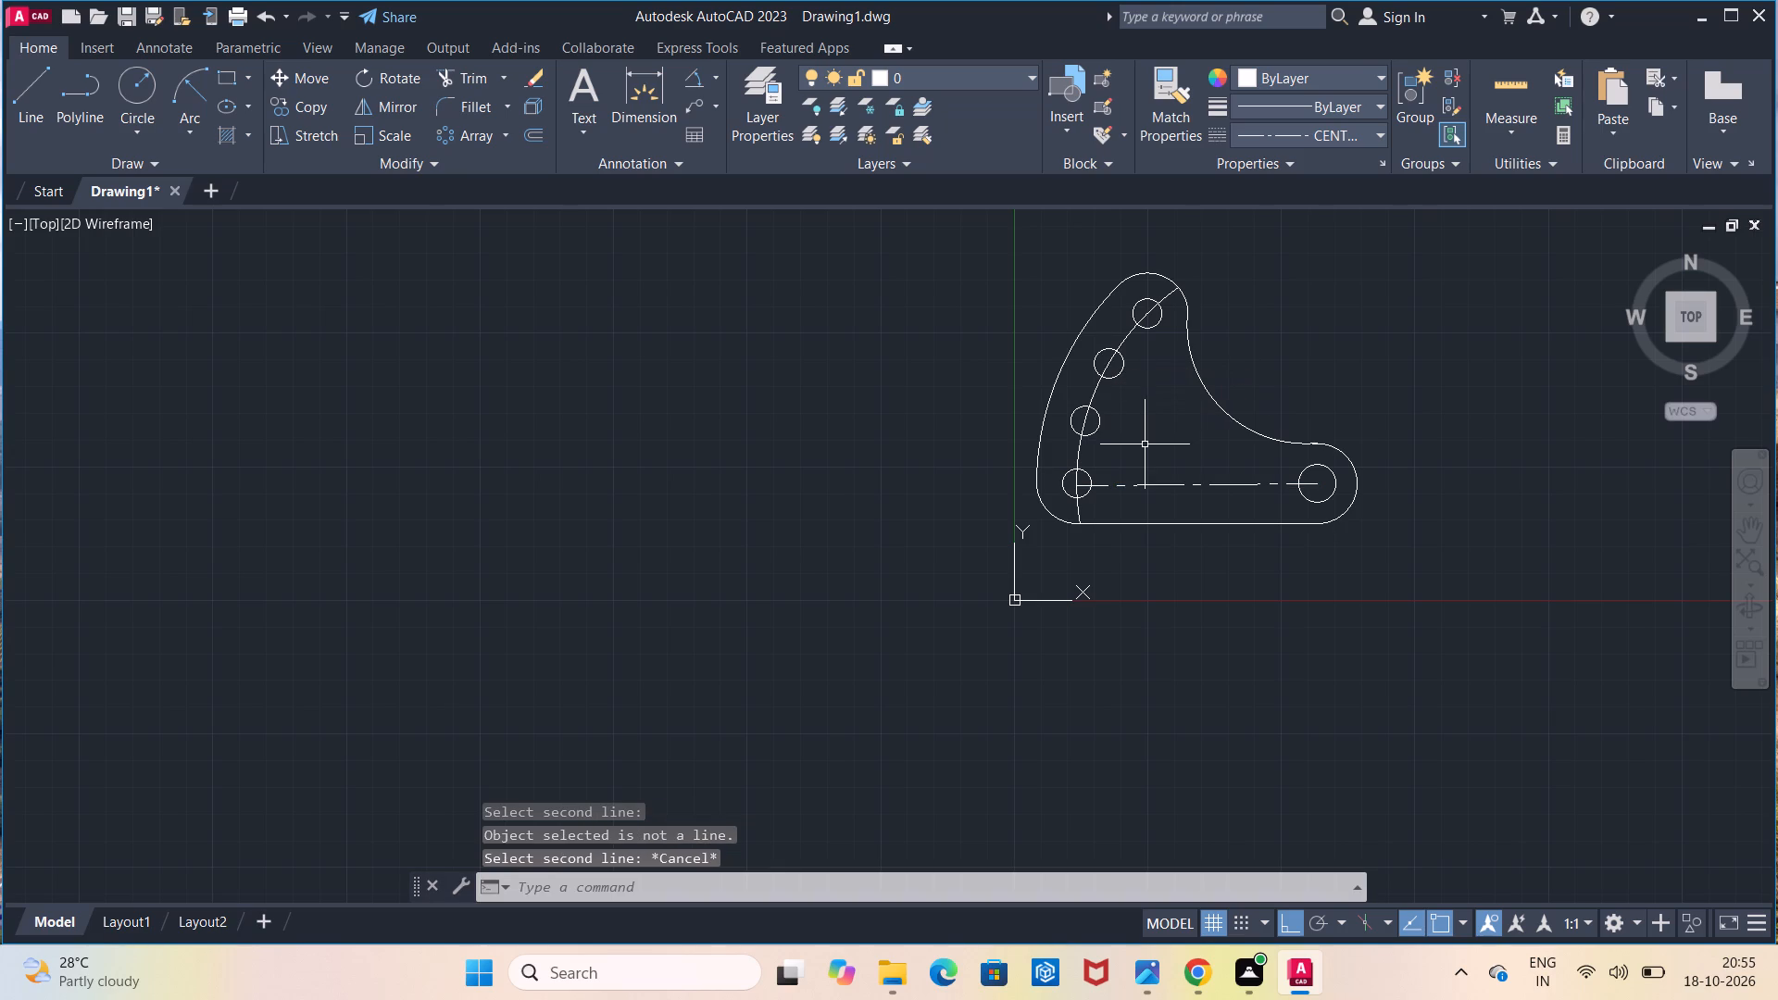
# Move the entire sector plate with its centre line horizontally in the positive X direction, farther from the origin.
pyautogui.scroll(-1, 1145, 444)
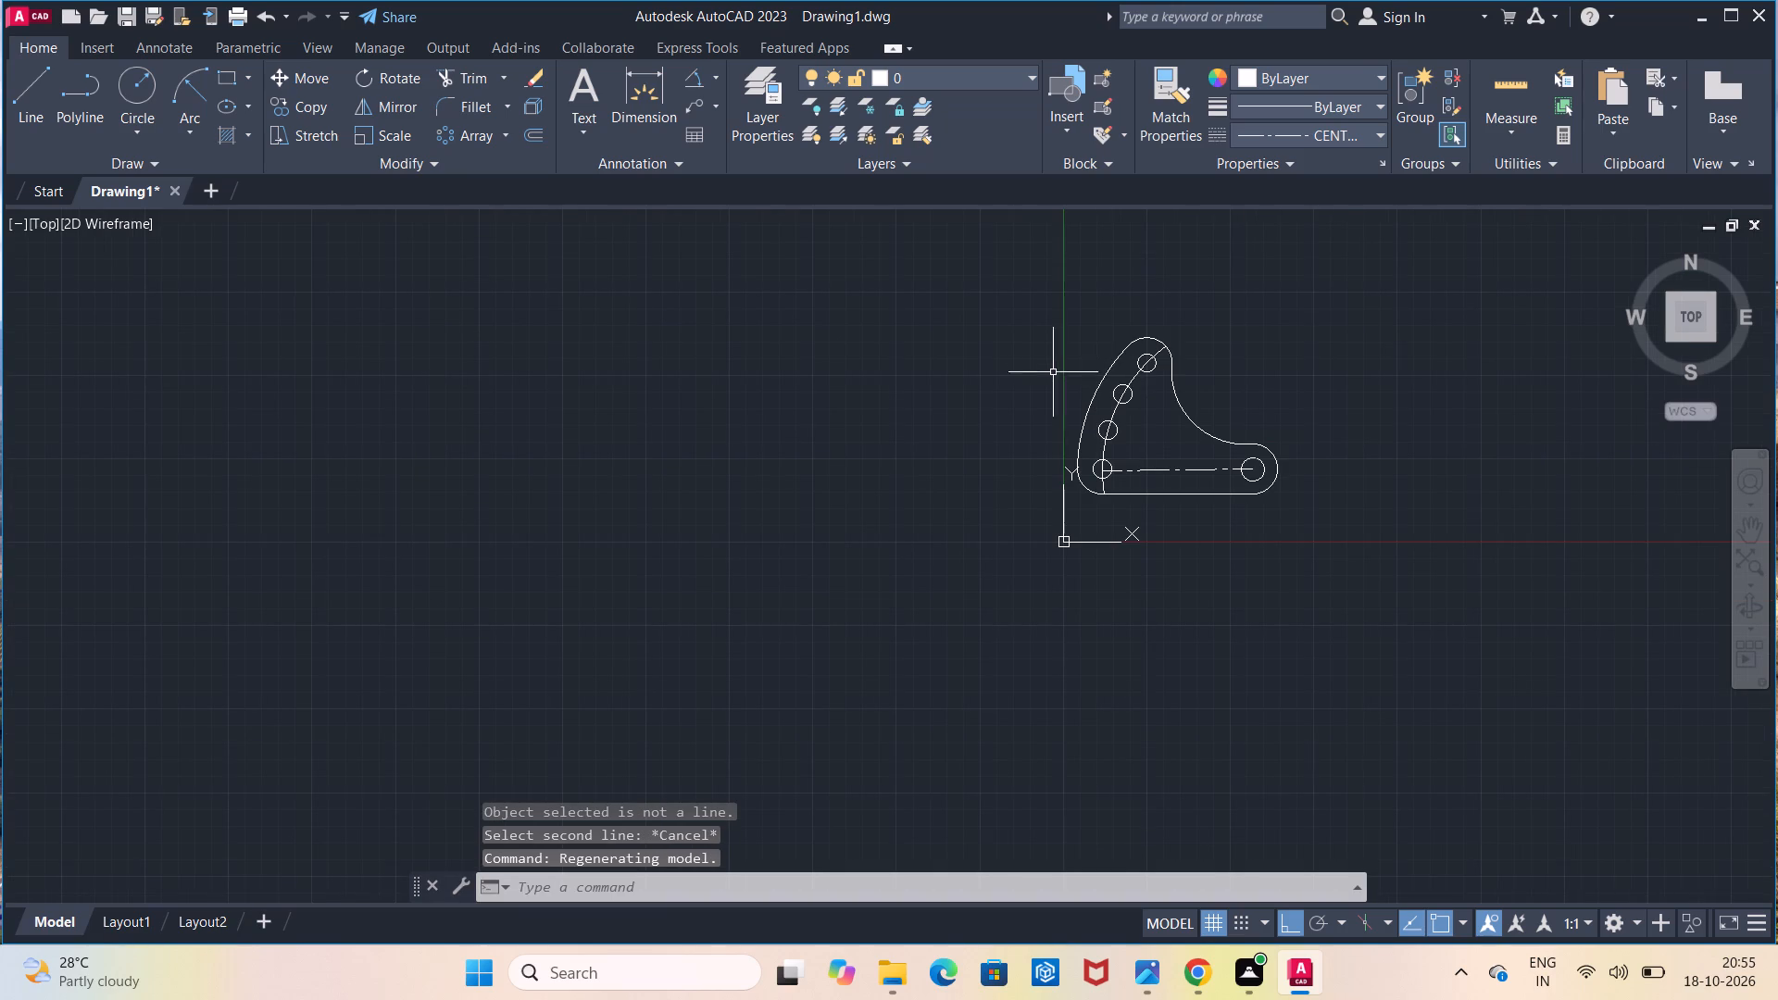
pyautogui.click(1058, 312)
pyautogui.click(1286, 517)
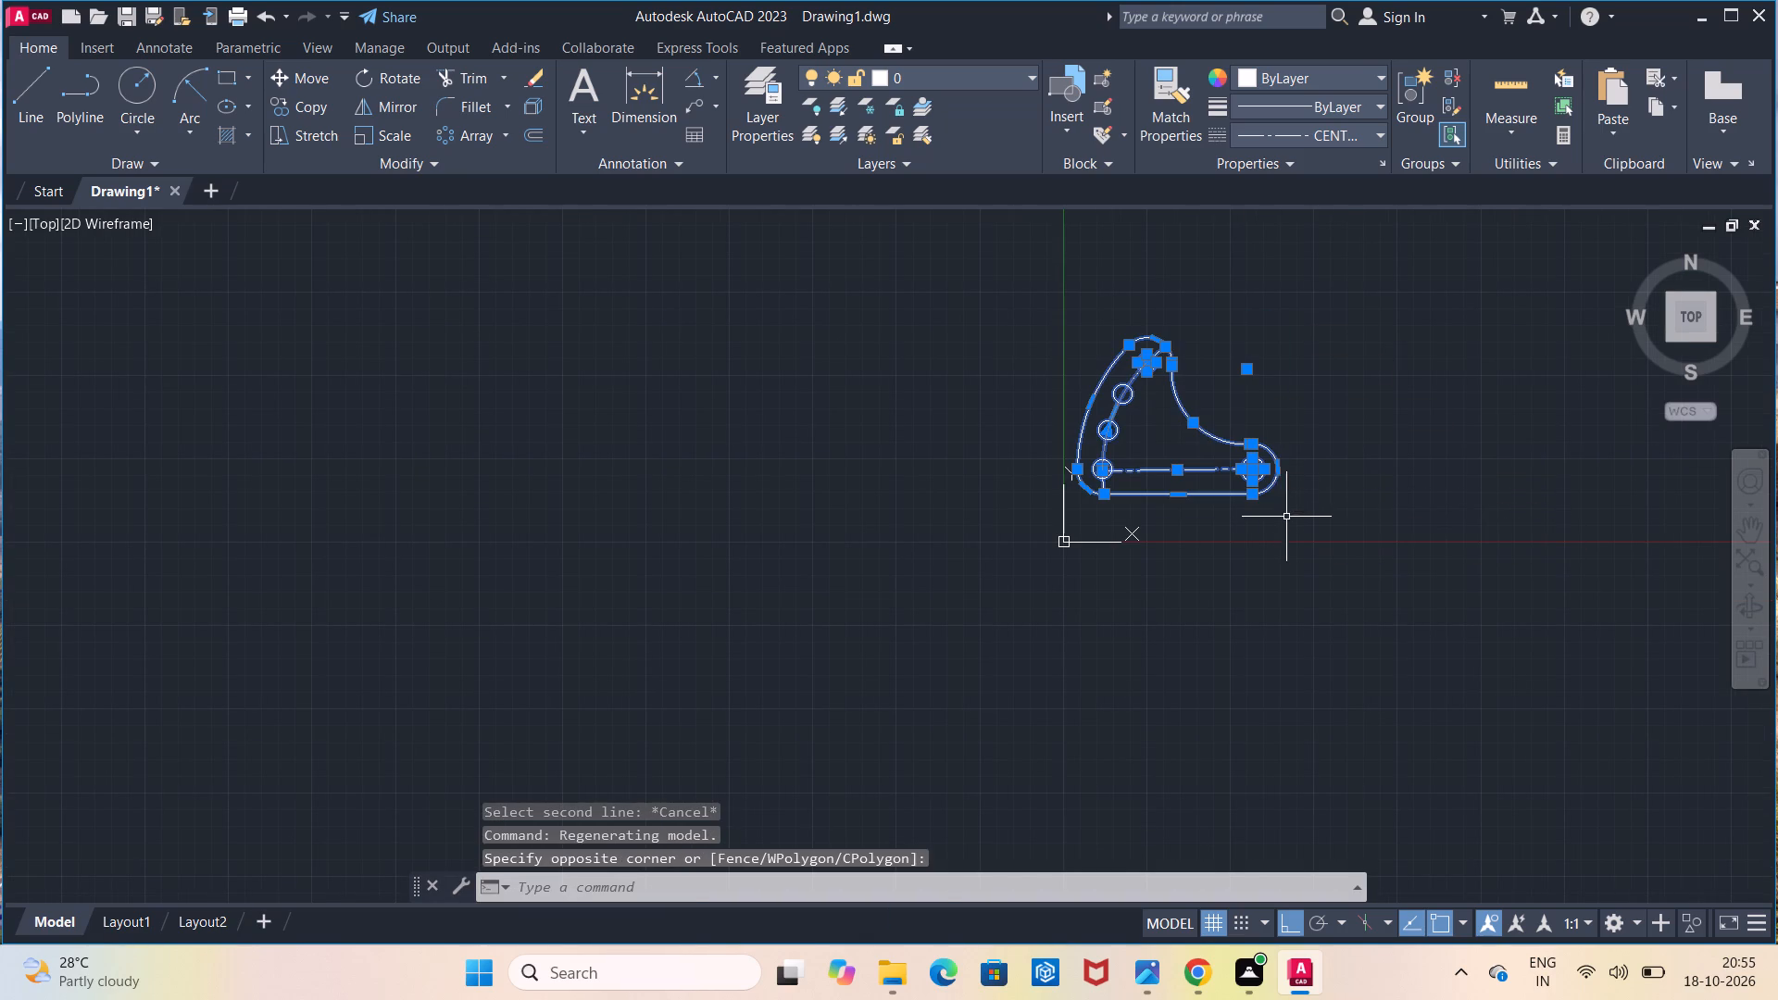
pyautogui.click(307, 81)
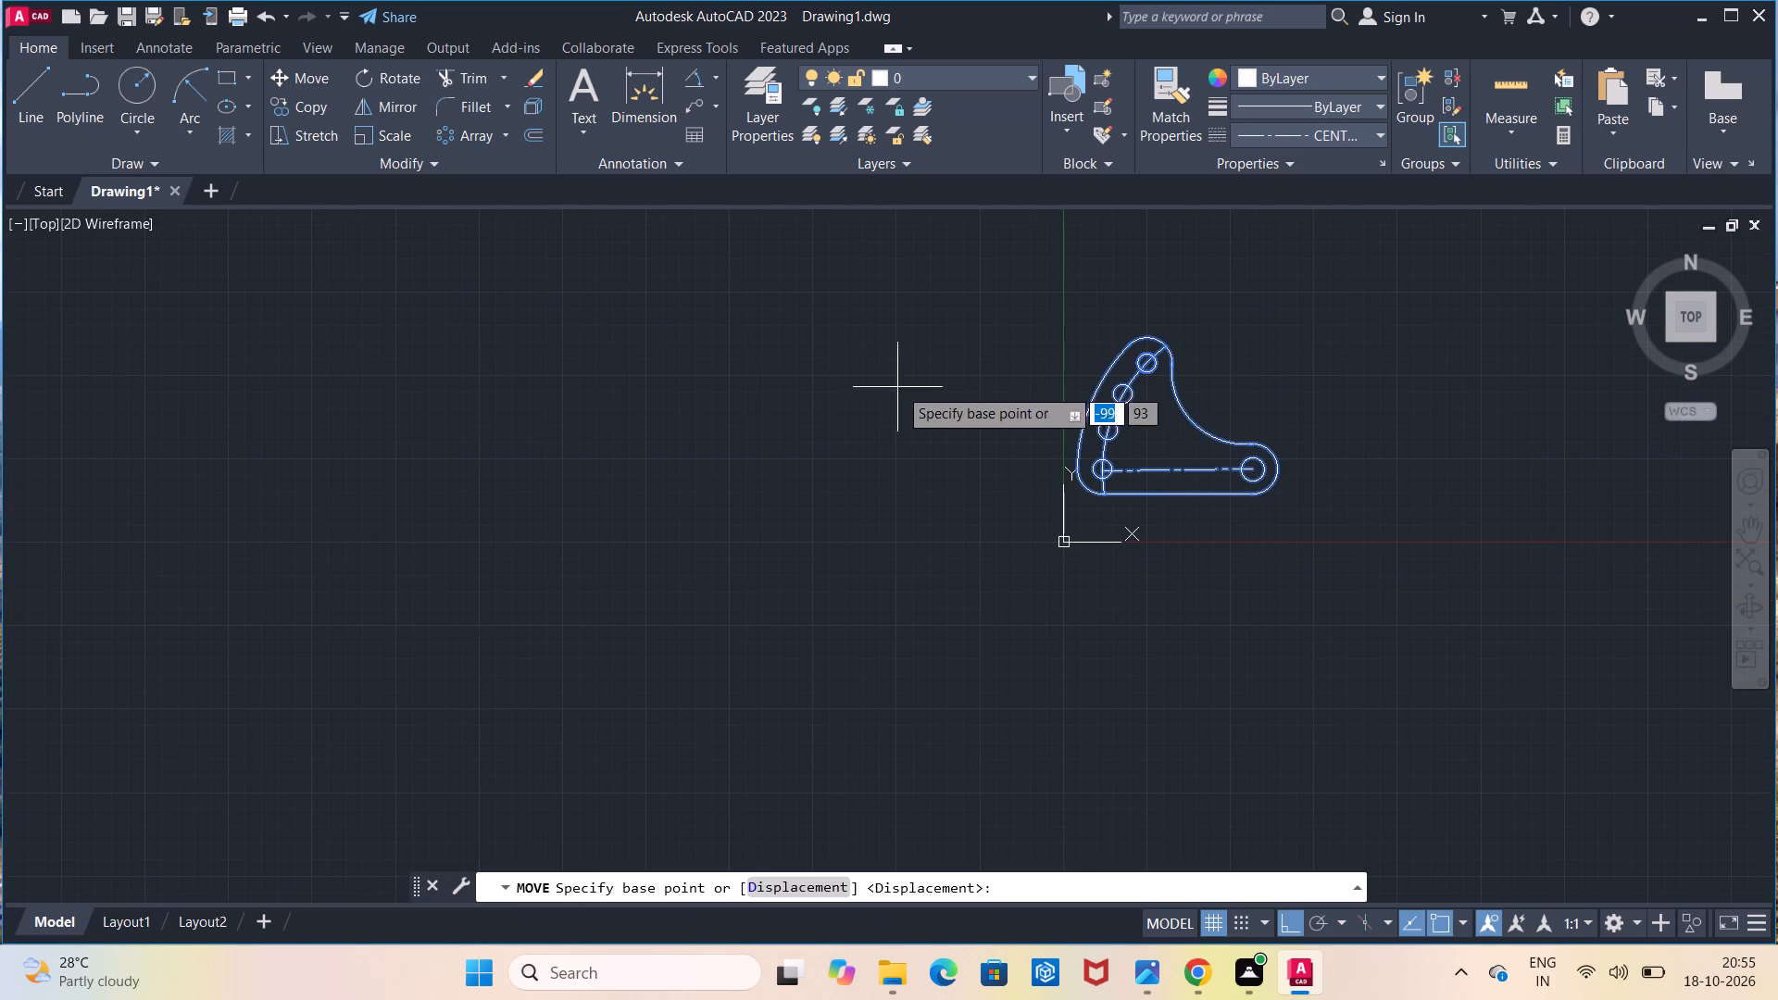
pyautogui.click(1169, 442)
pyautogui.click(1385, 460)
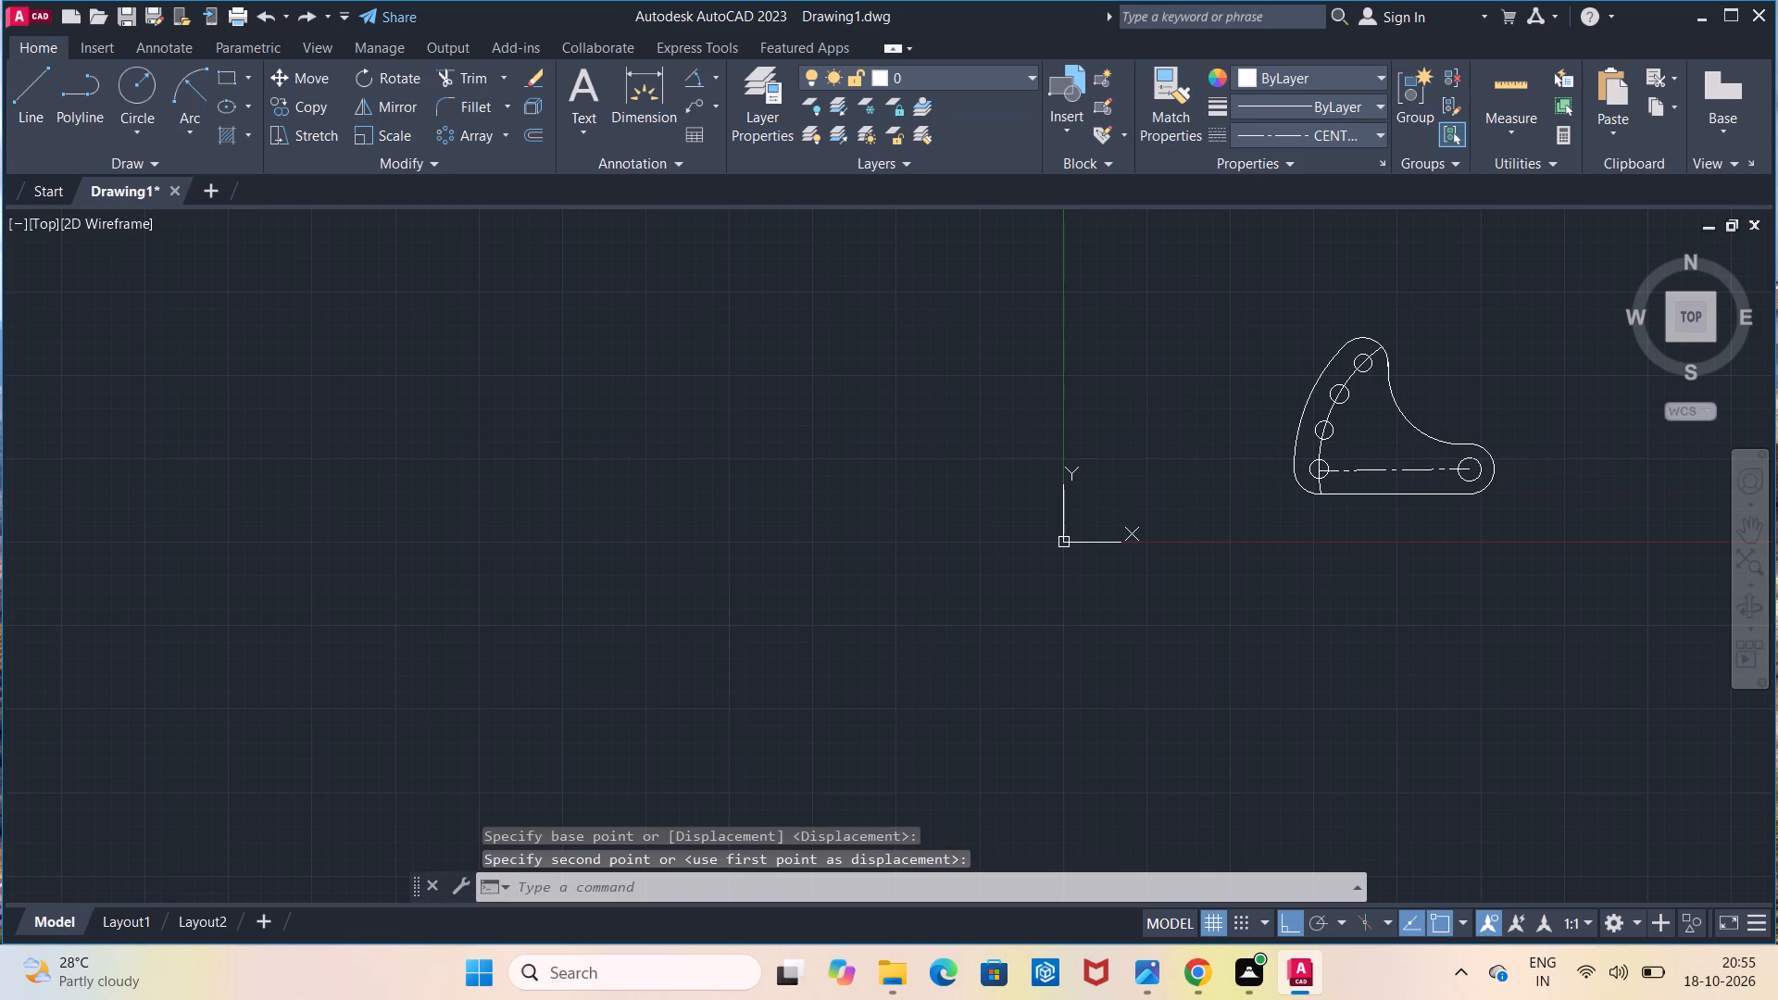
# Add a radius dimension to the large concave cutout arc, placing the text on the open side of the arc.
pyautogui.scroll(1, 1385, 460)
pyautogui.click(722, 87)
pyautogui.click(738, 289)
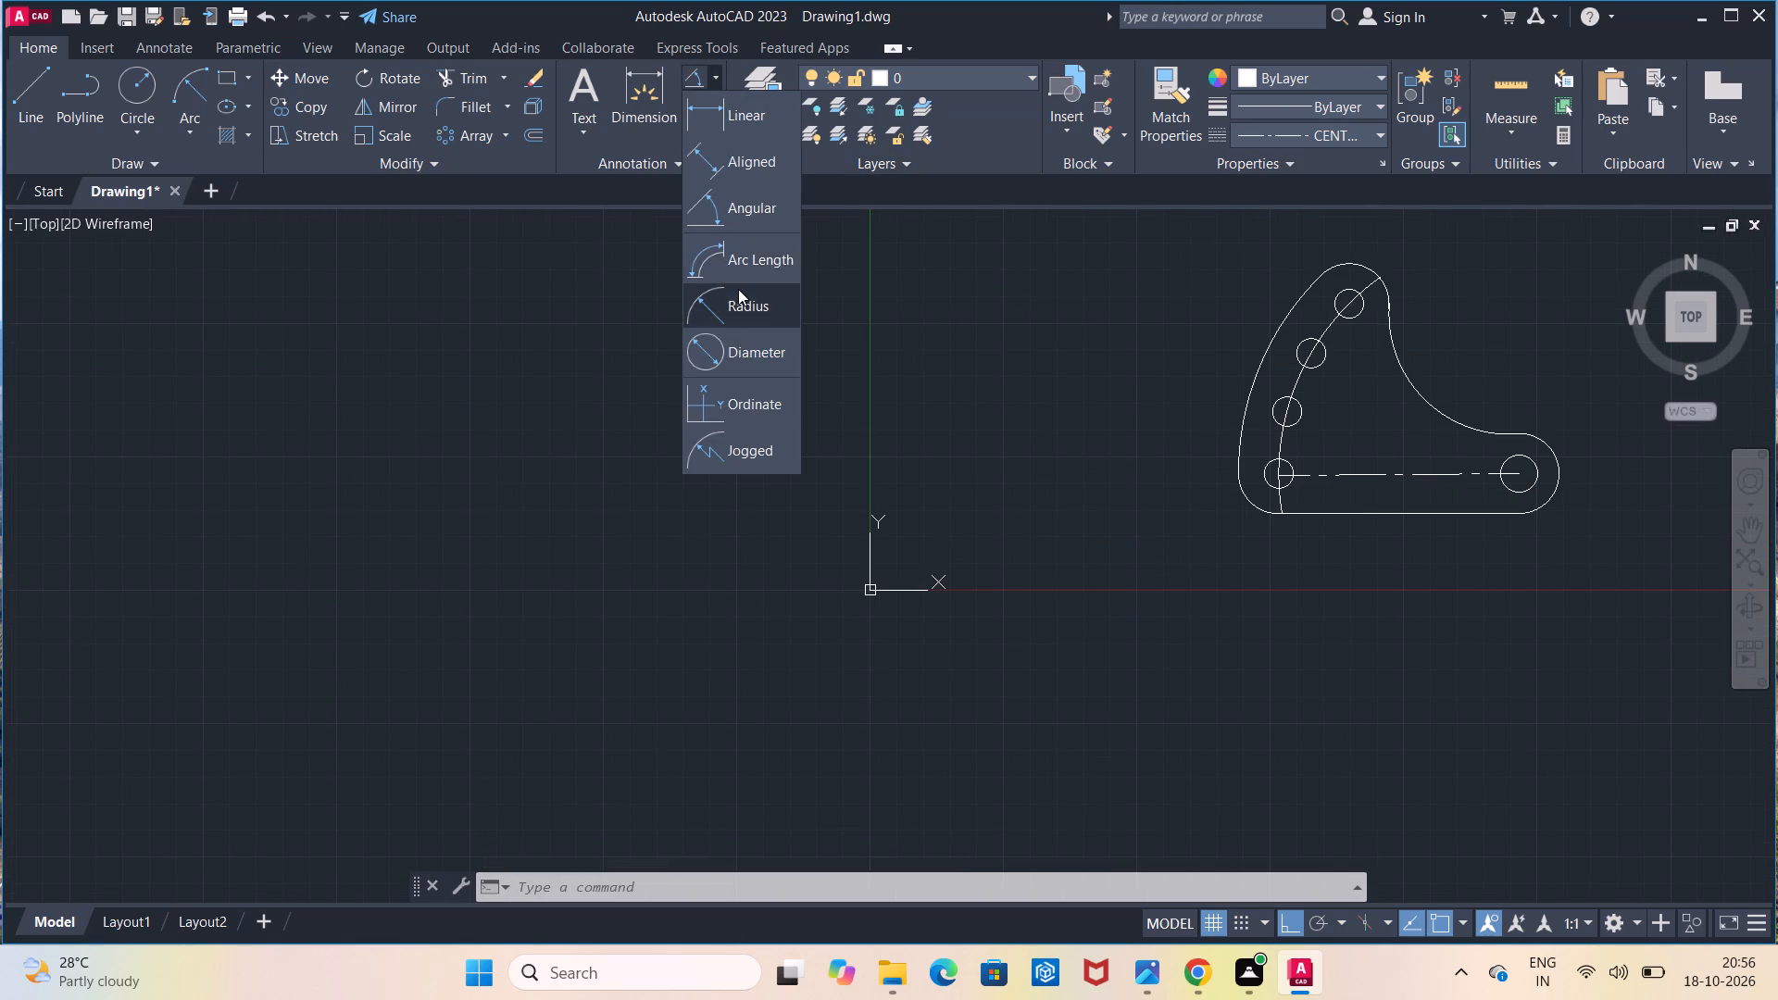
pyautogui.click(1424, 397)
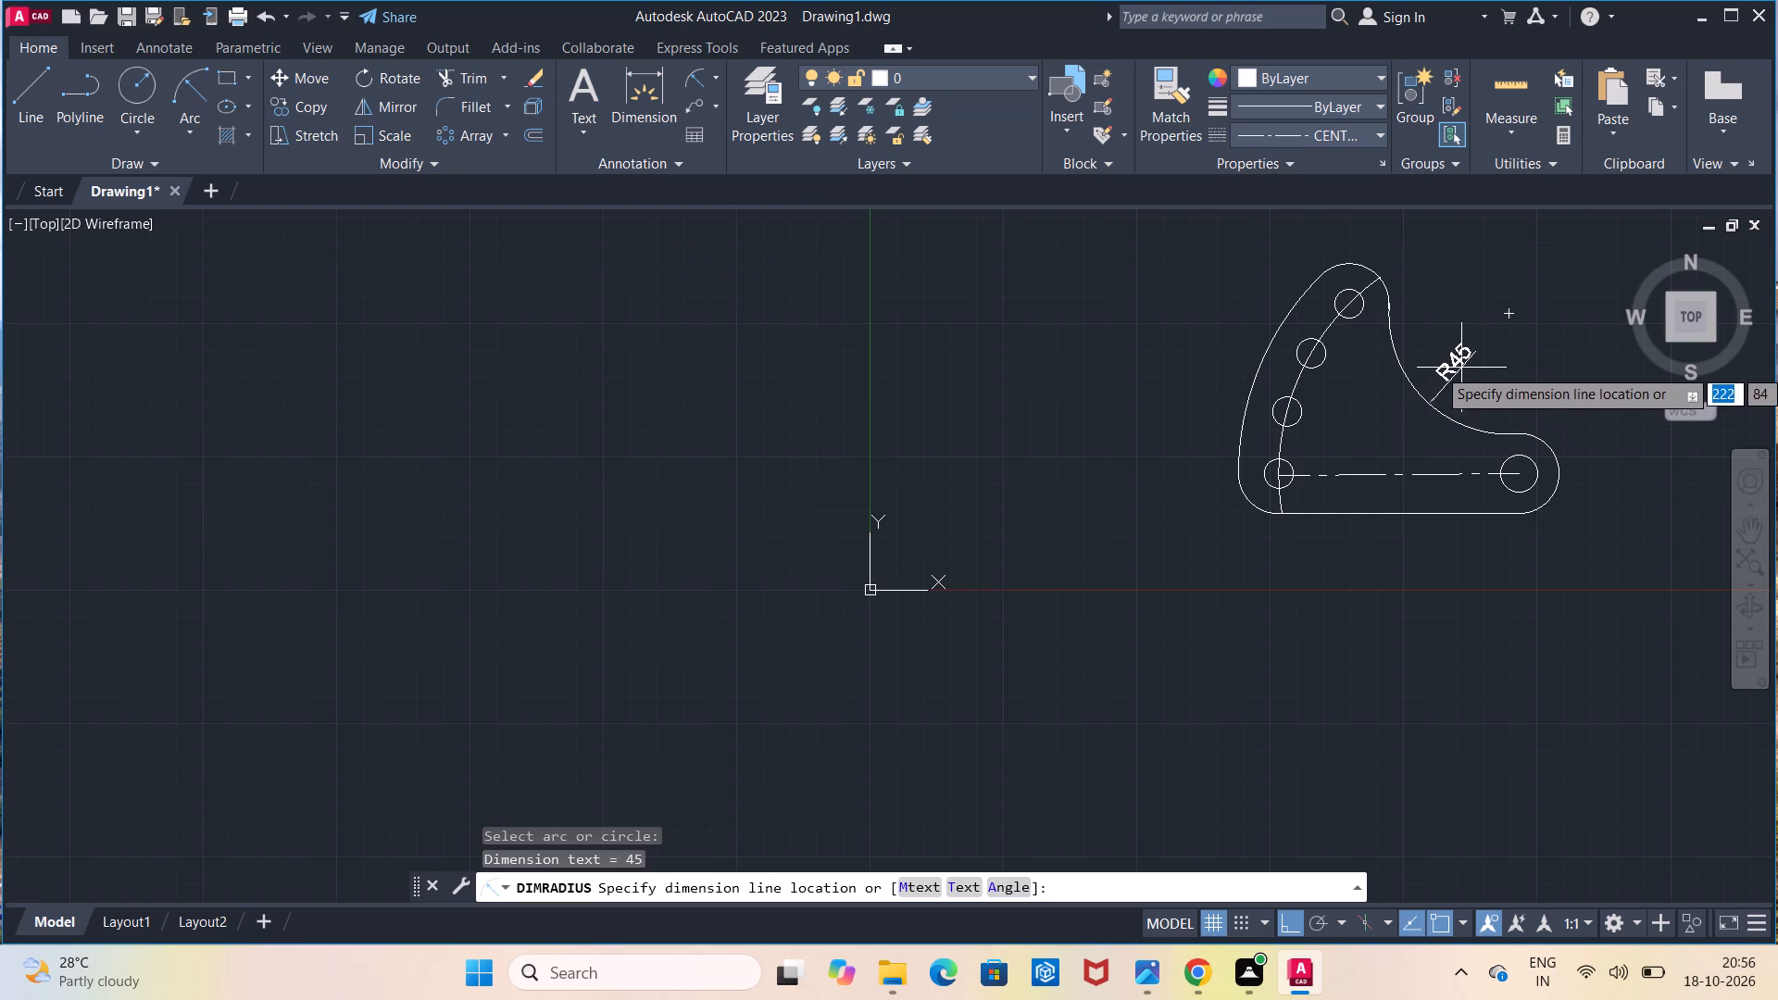
pyautogui.click(1461, 368)
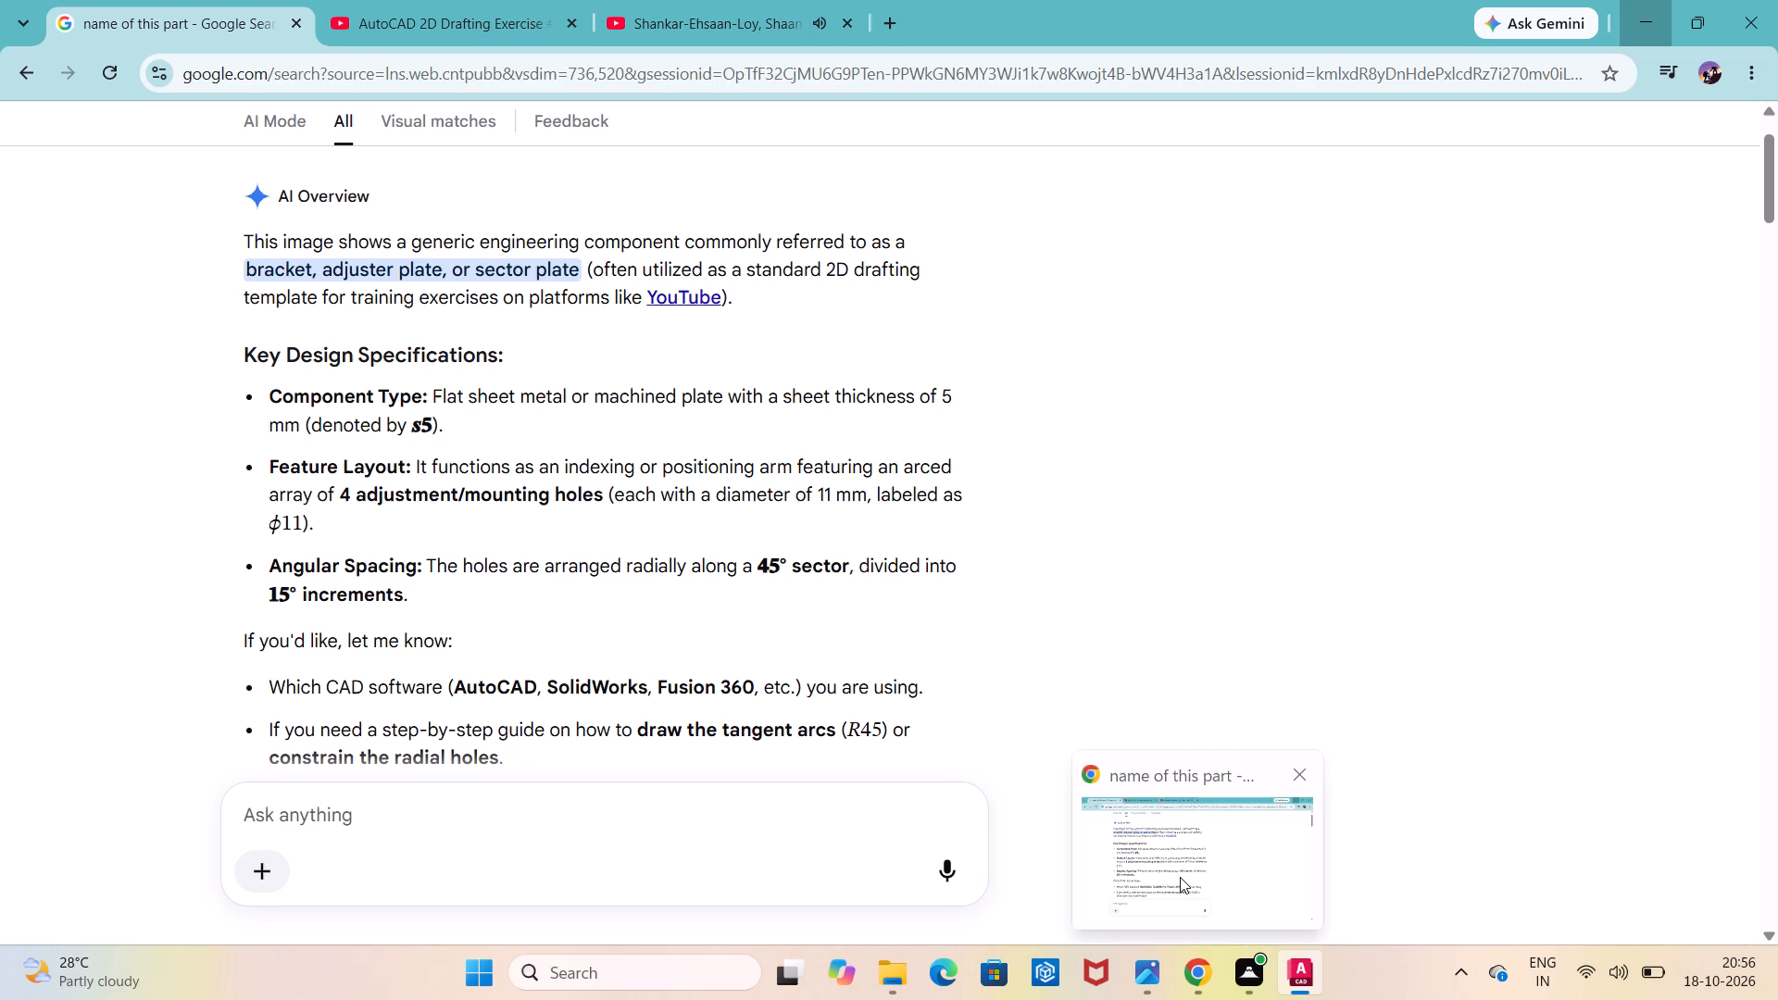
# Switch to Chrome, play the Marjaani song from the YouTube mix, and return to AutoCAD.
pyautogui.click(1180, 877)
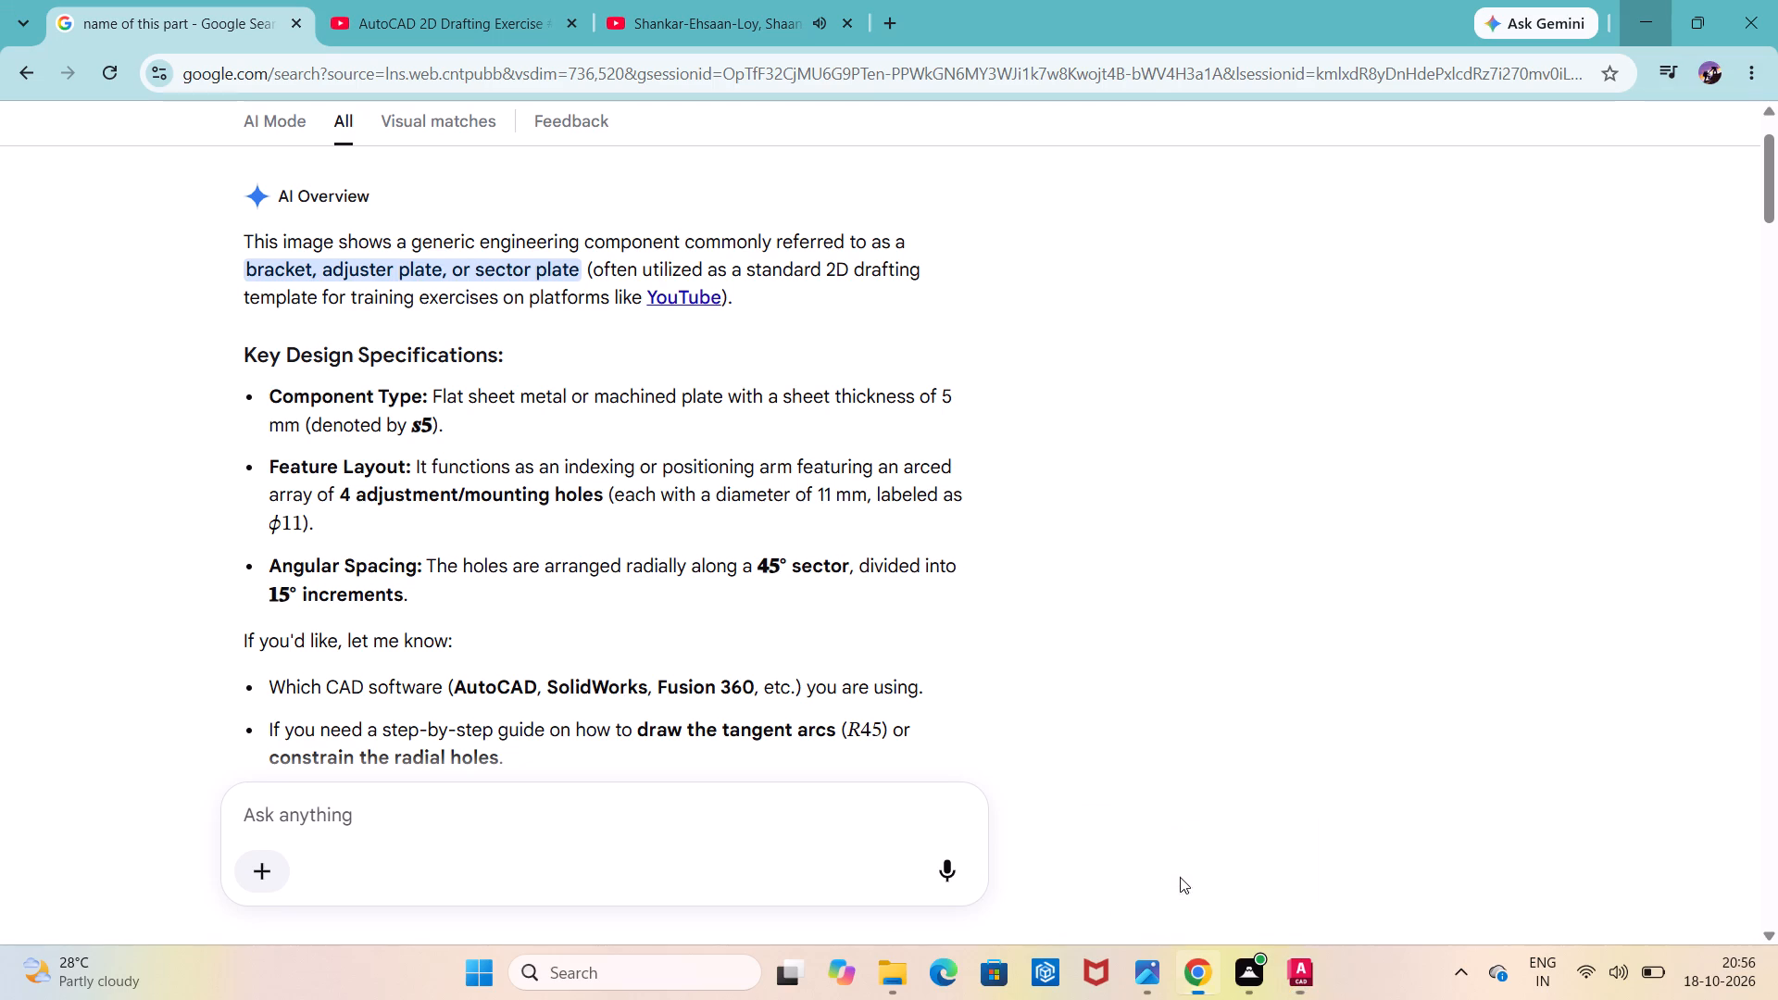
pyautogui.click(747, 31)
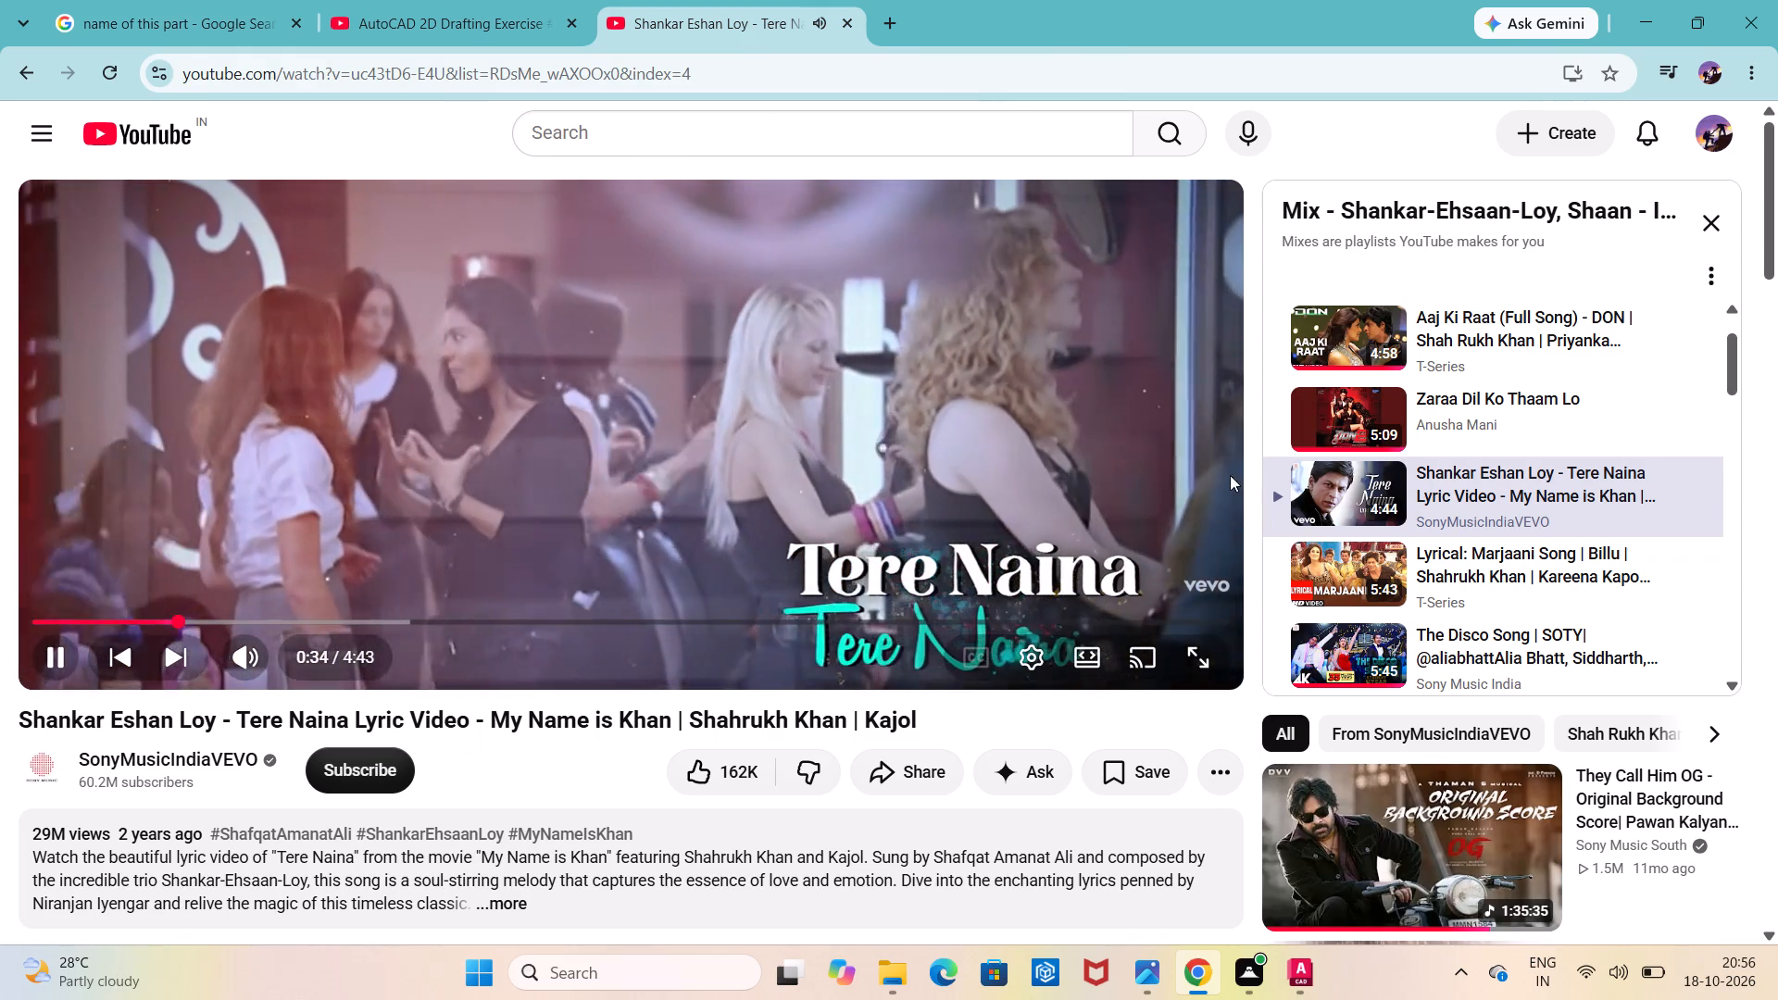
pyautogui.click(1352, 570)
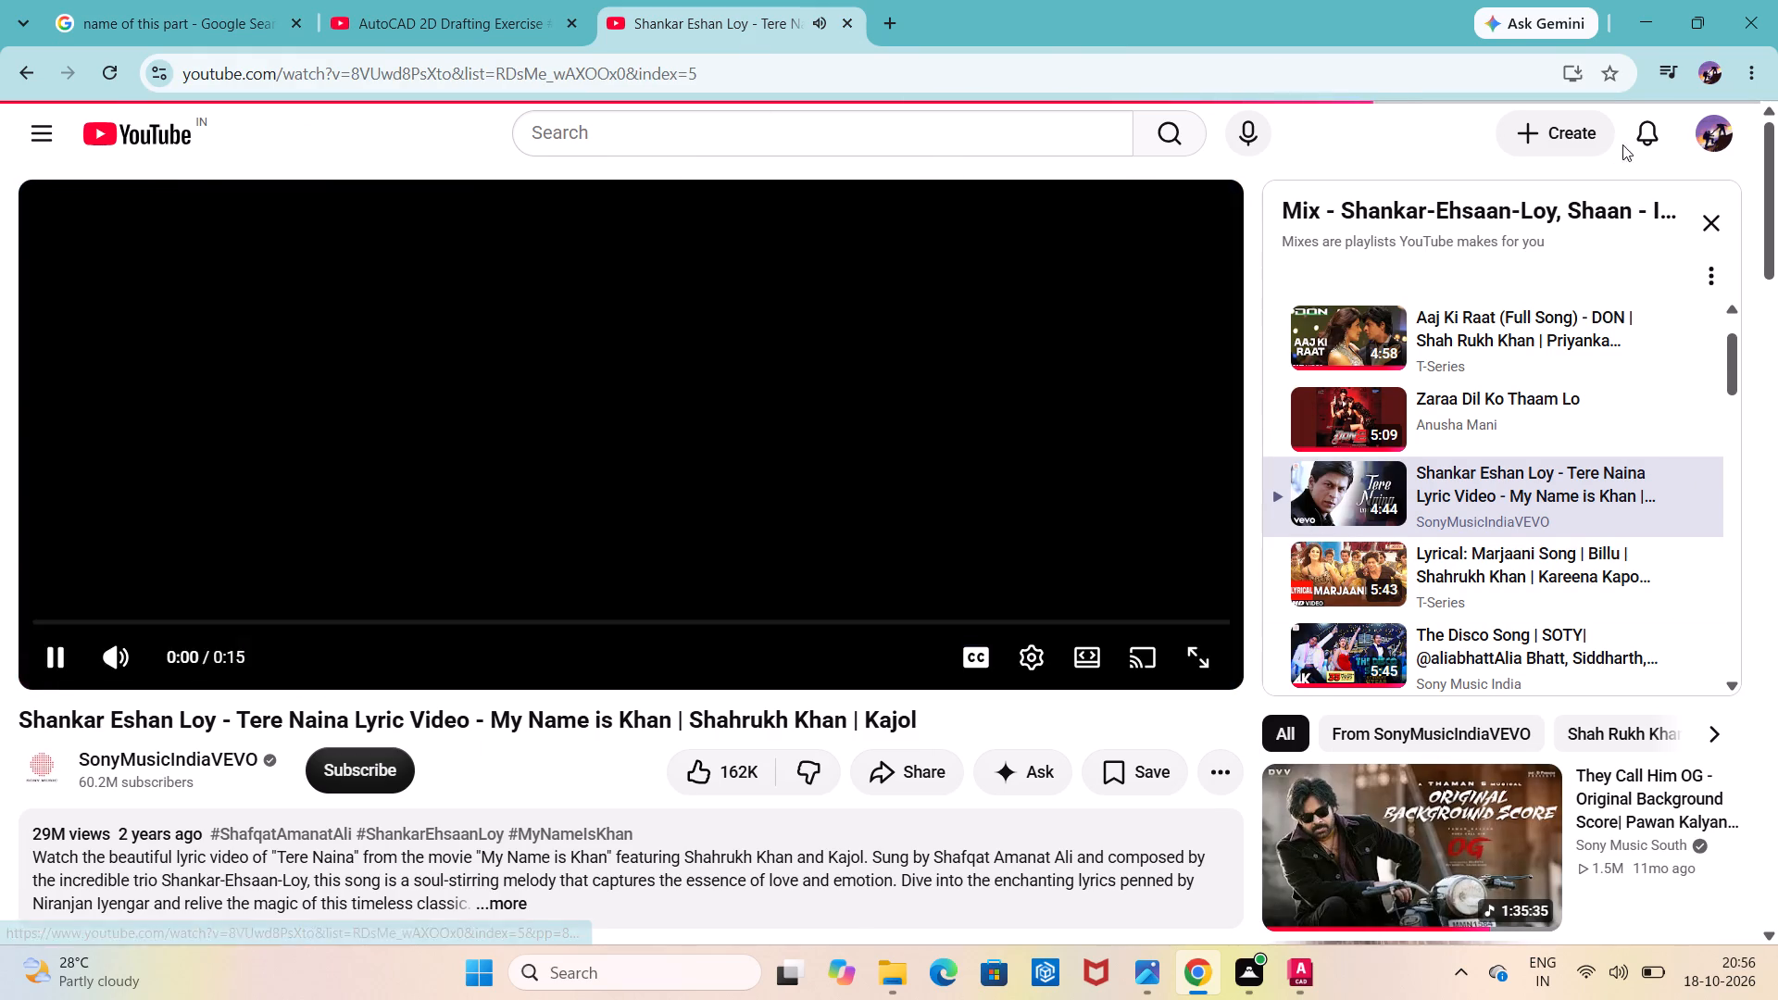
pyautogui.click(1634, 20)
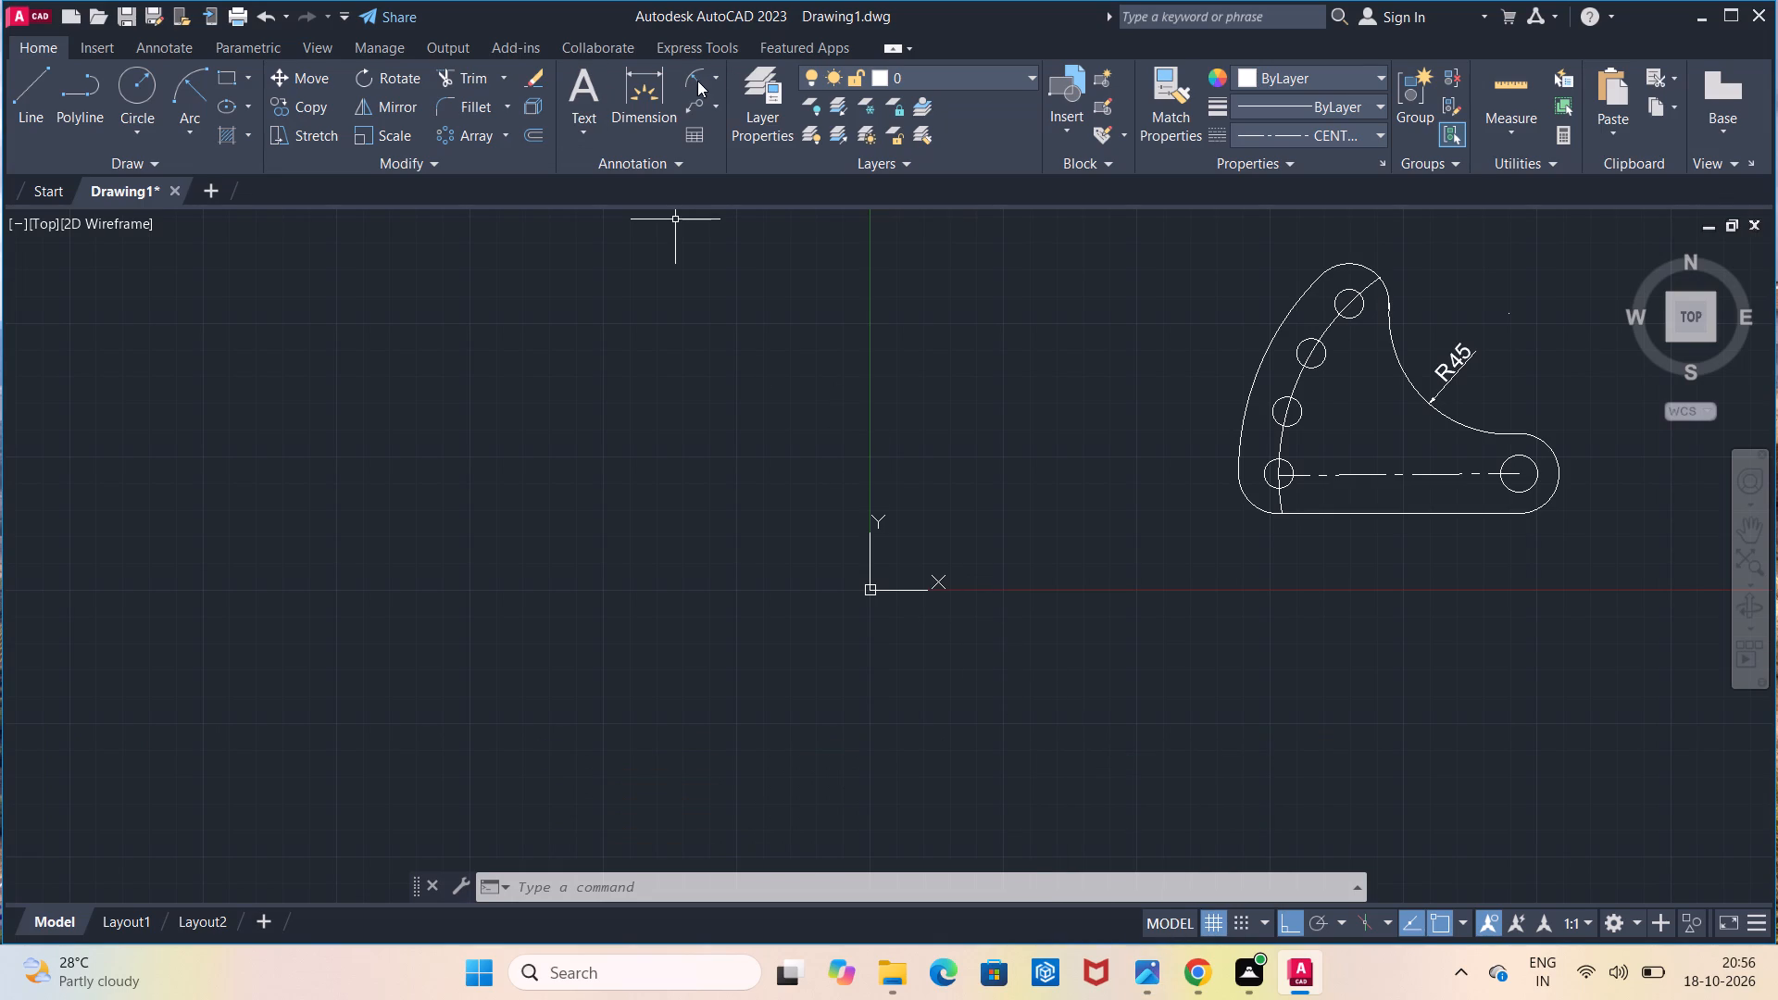
# Add a diameter dimension to the boss hole, placing the text outside the plate, above the rounded boss end.
pyautogui.click(719, 78)
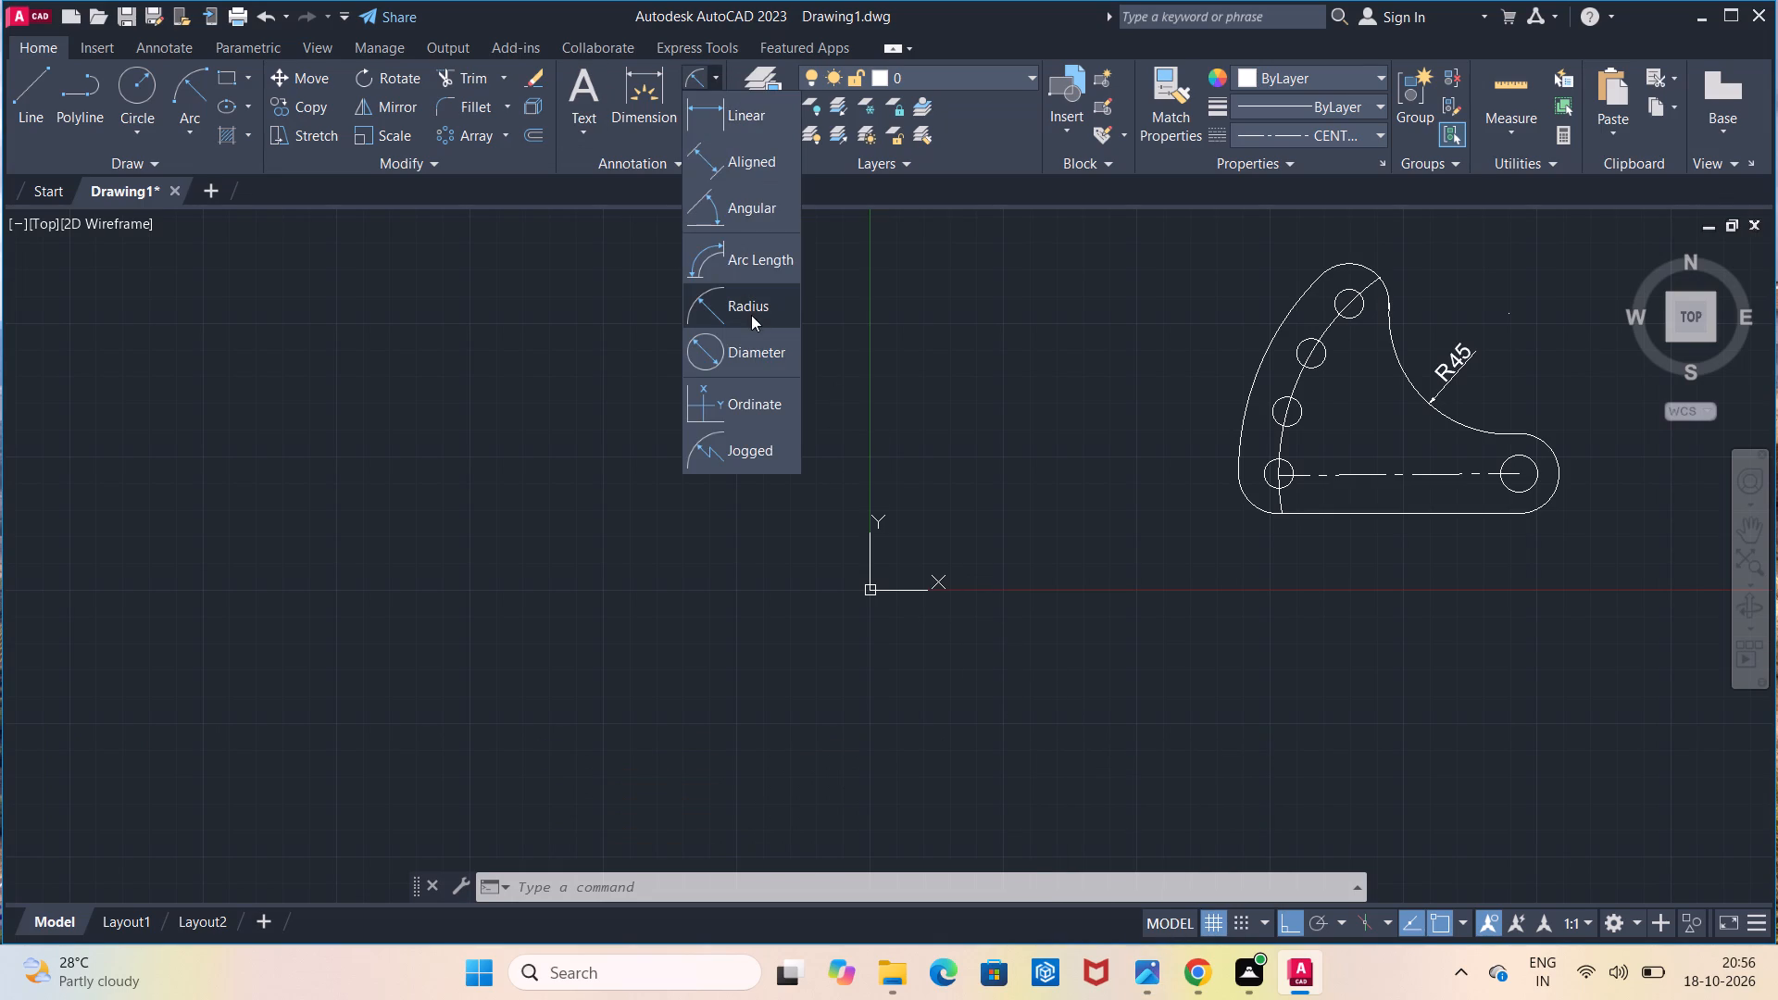
pyautogui.click(765, 360)
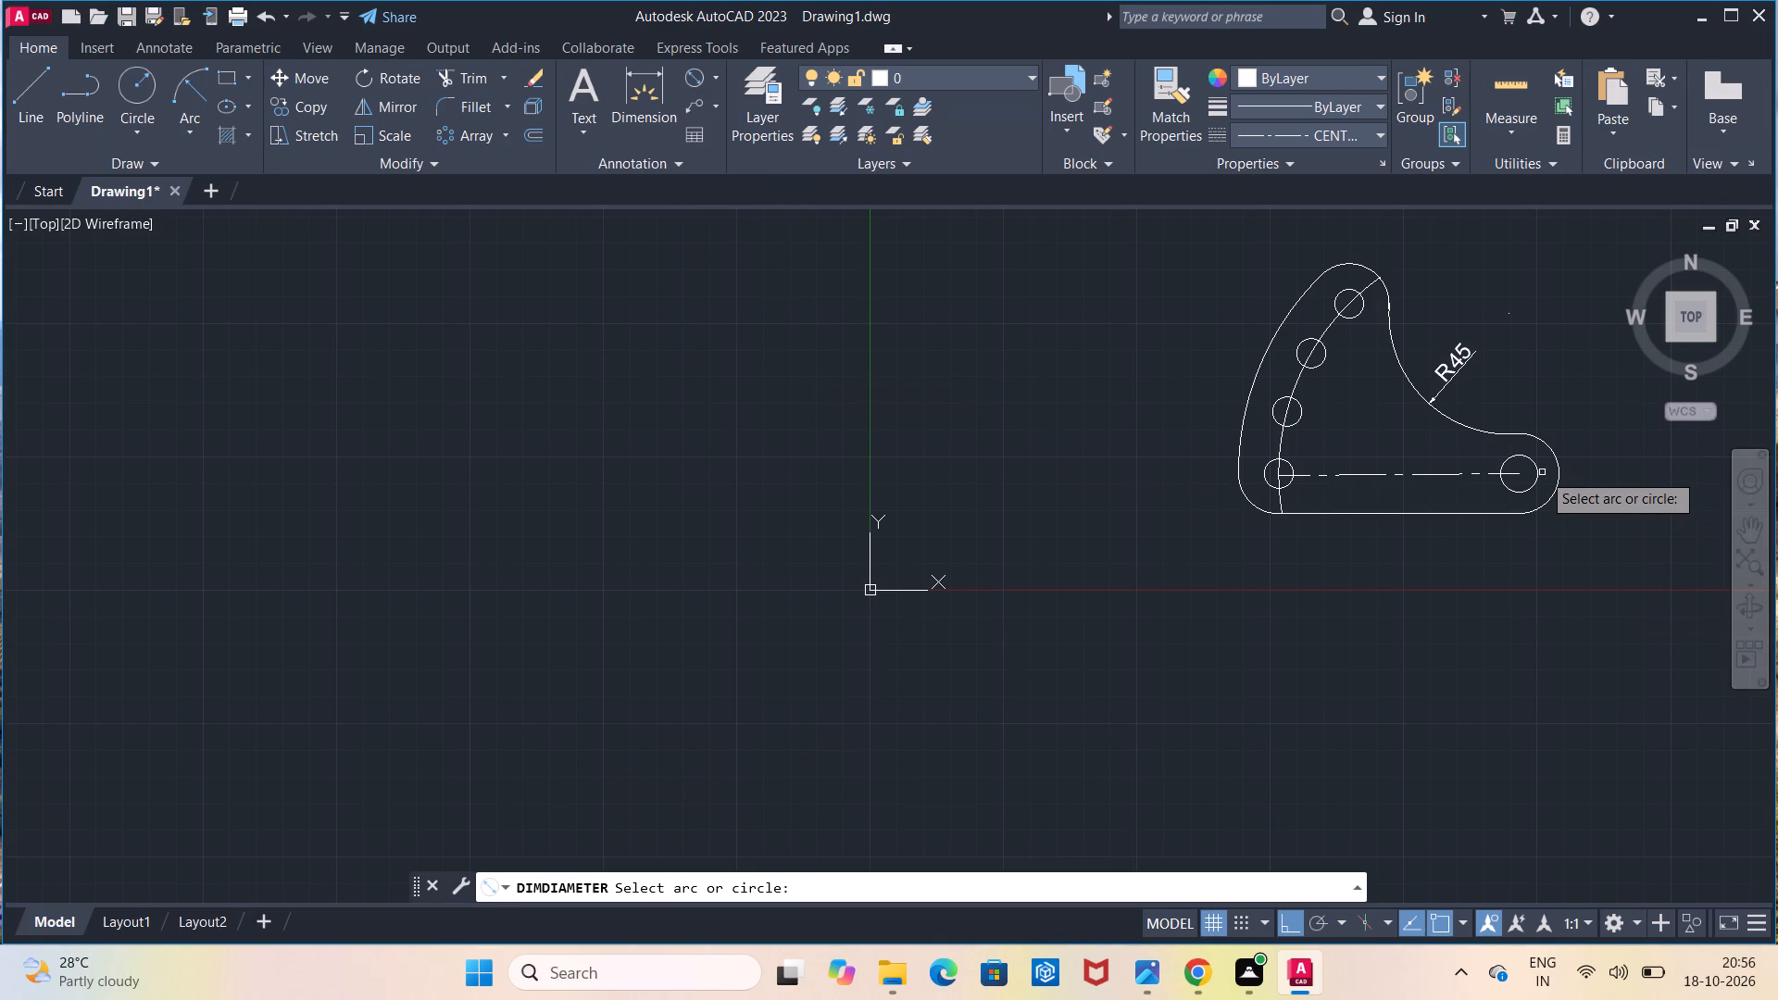
pyautogui.click(1534, 481)
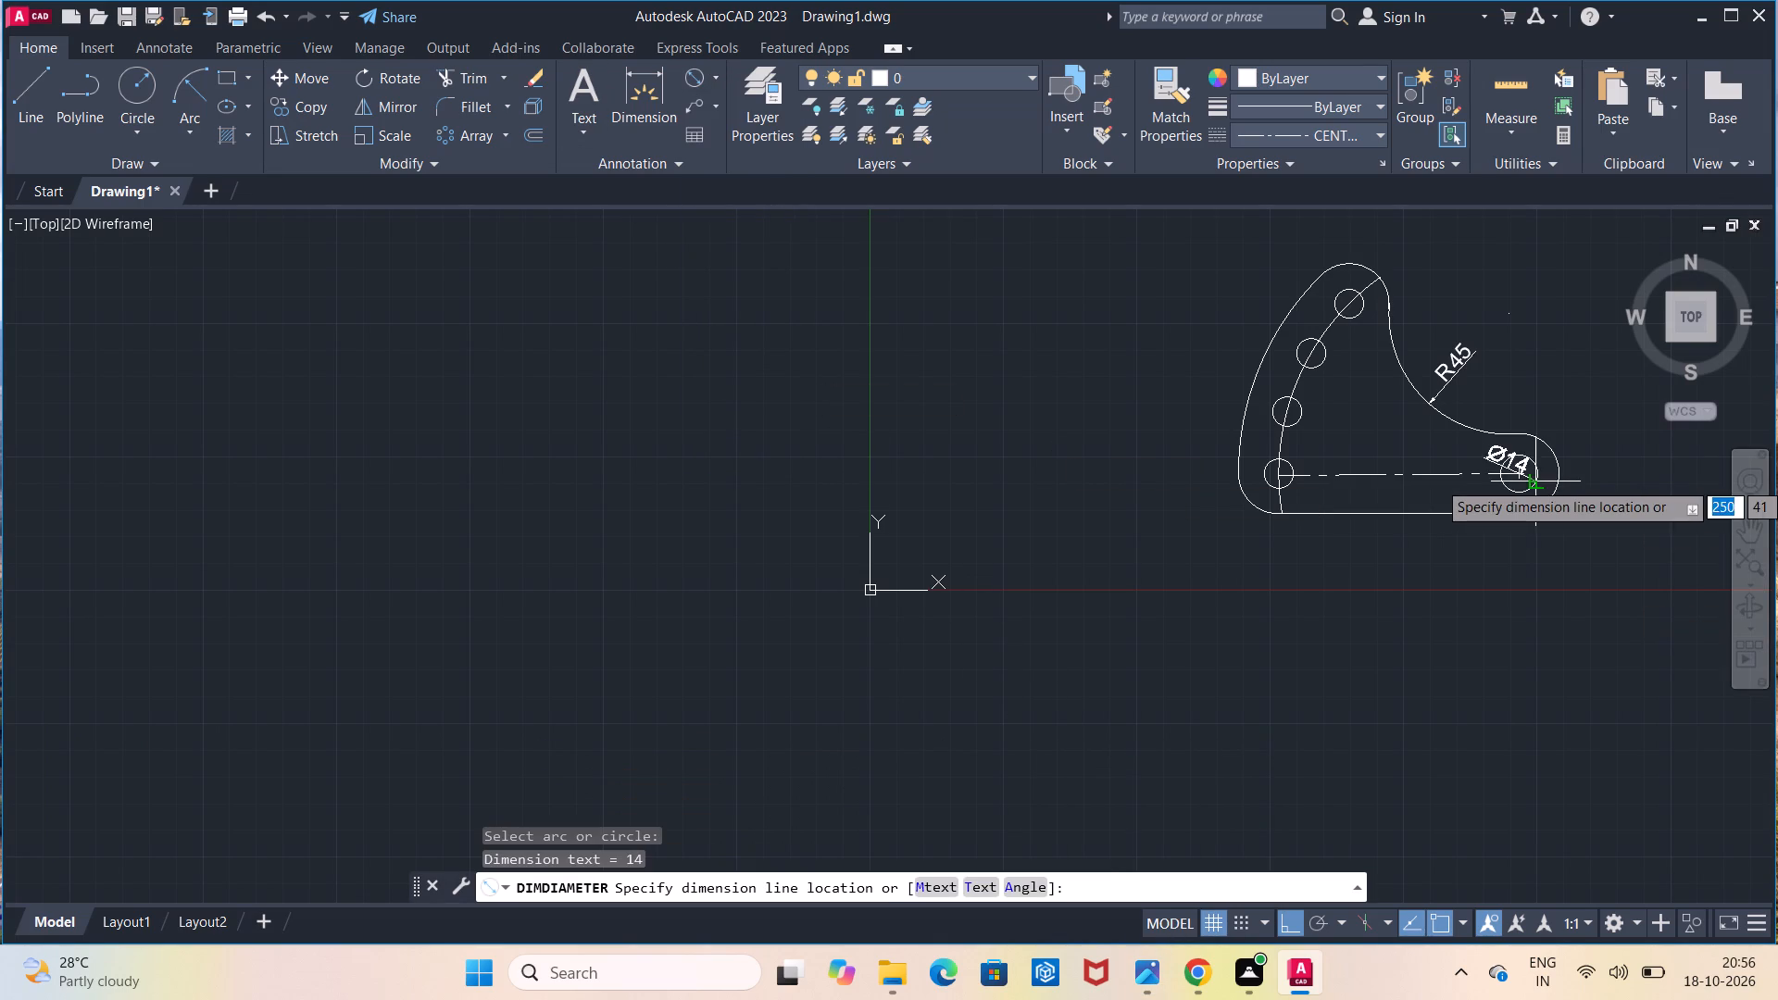
pyautogui.click(1564, 425)
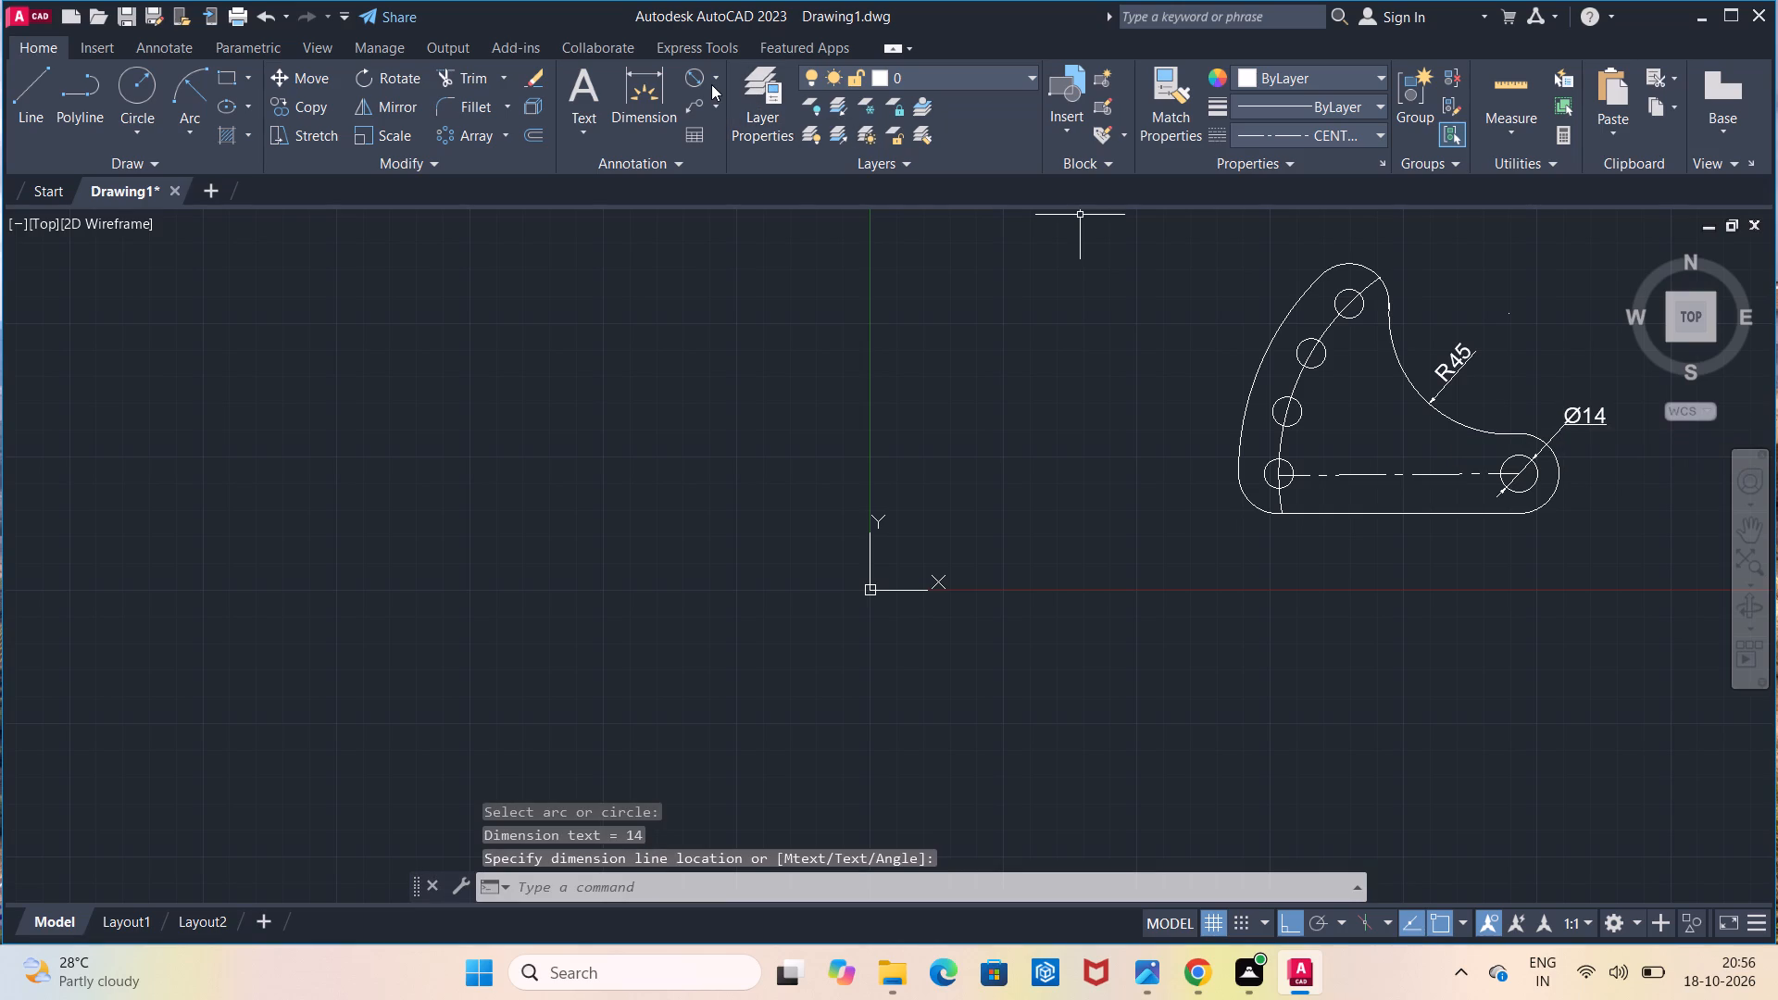
# Add a radius dimension to the rounded outline arc around the boss hole, placing the text outside the plate.
pyautogui.click(711, 84)
pyautogui.click(747, 284)
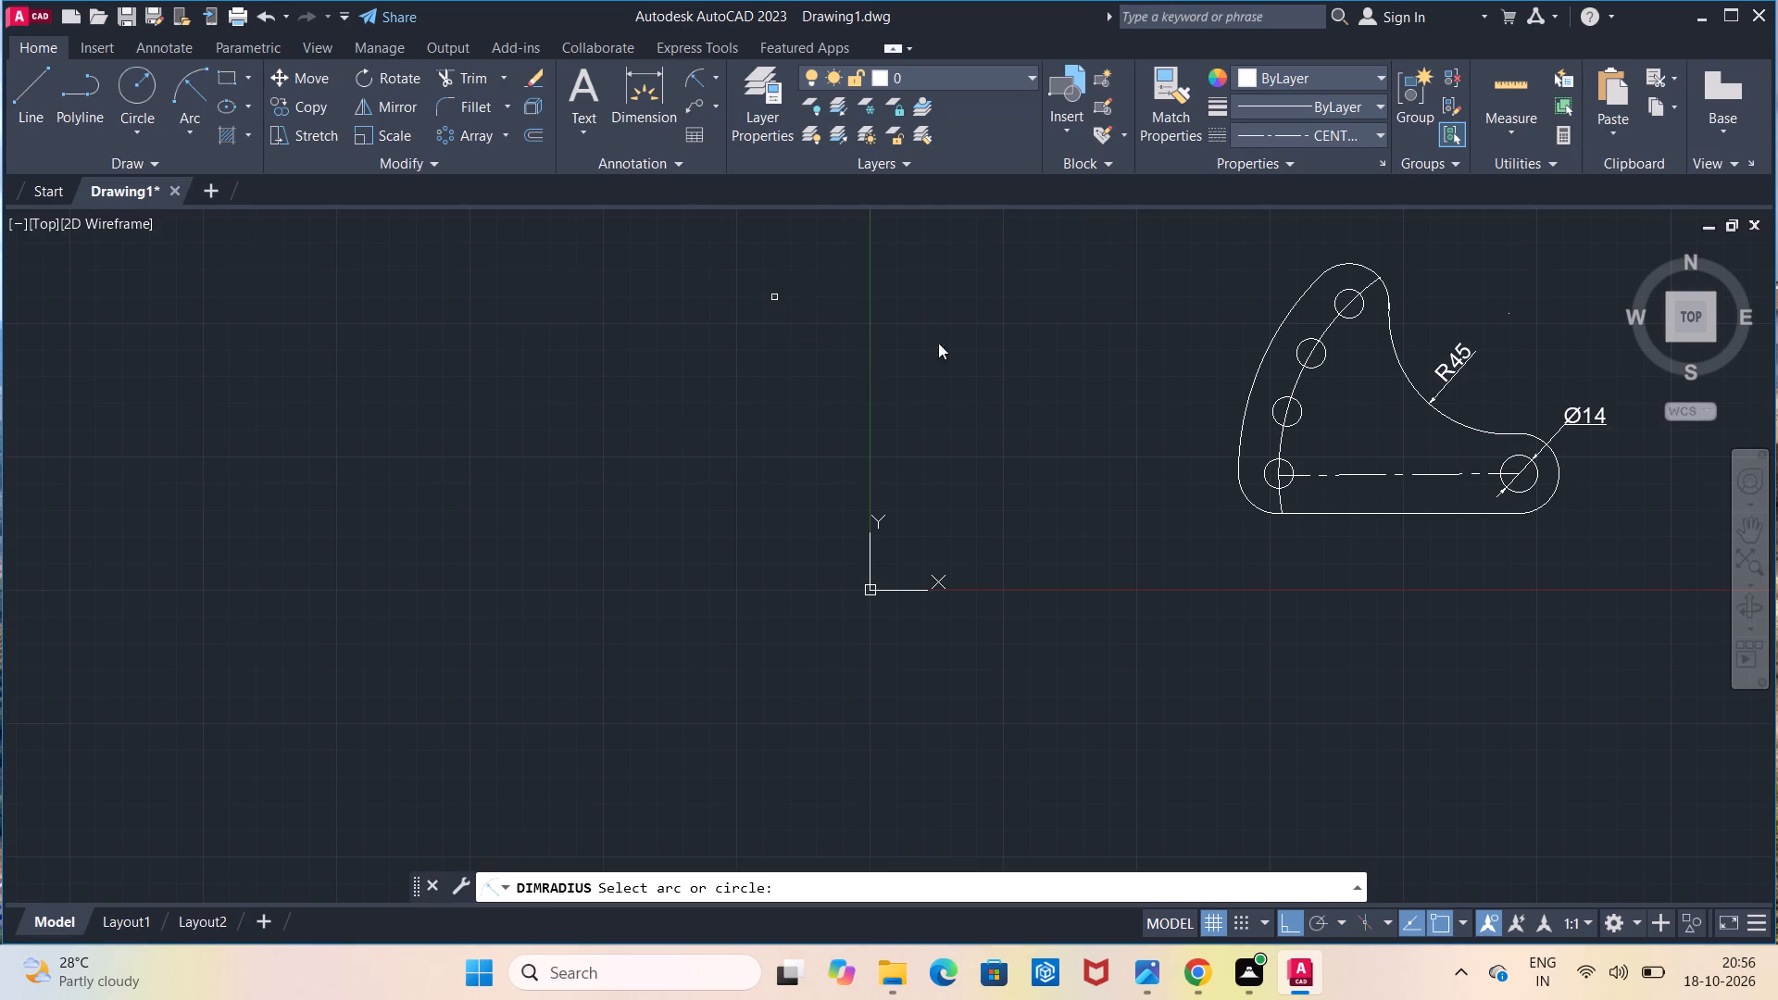
pyautogui.click(1552, 489)
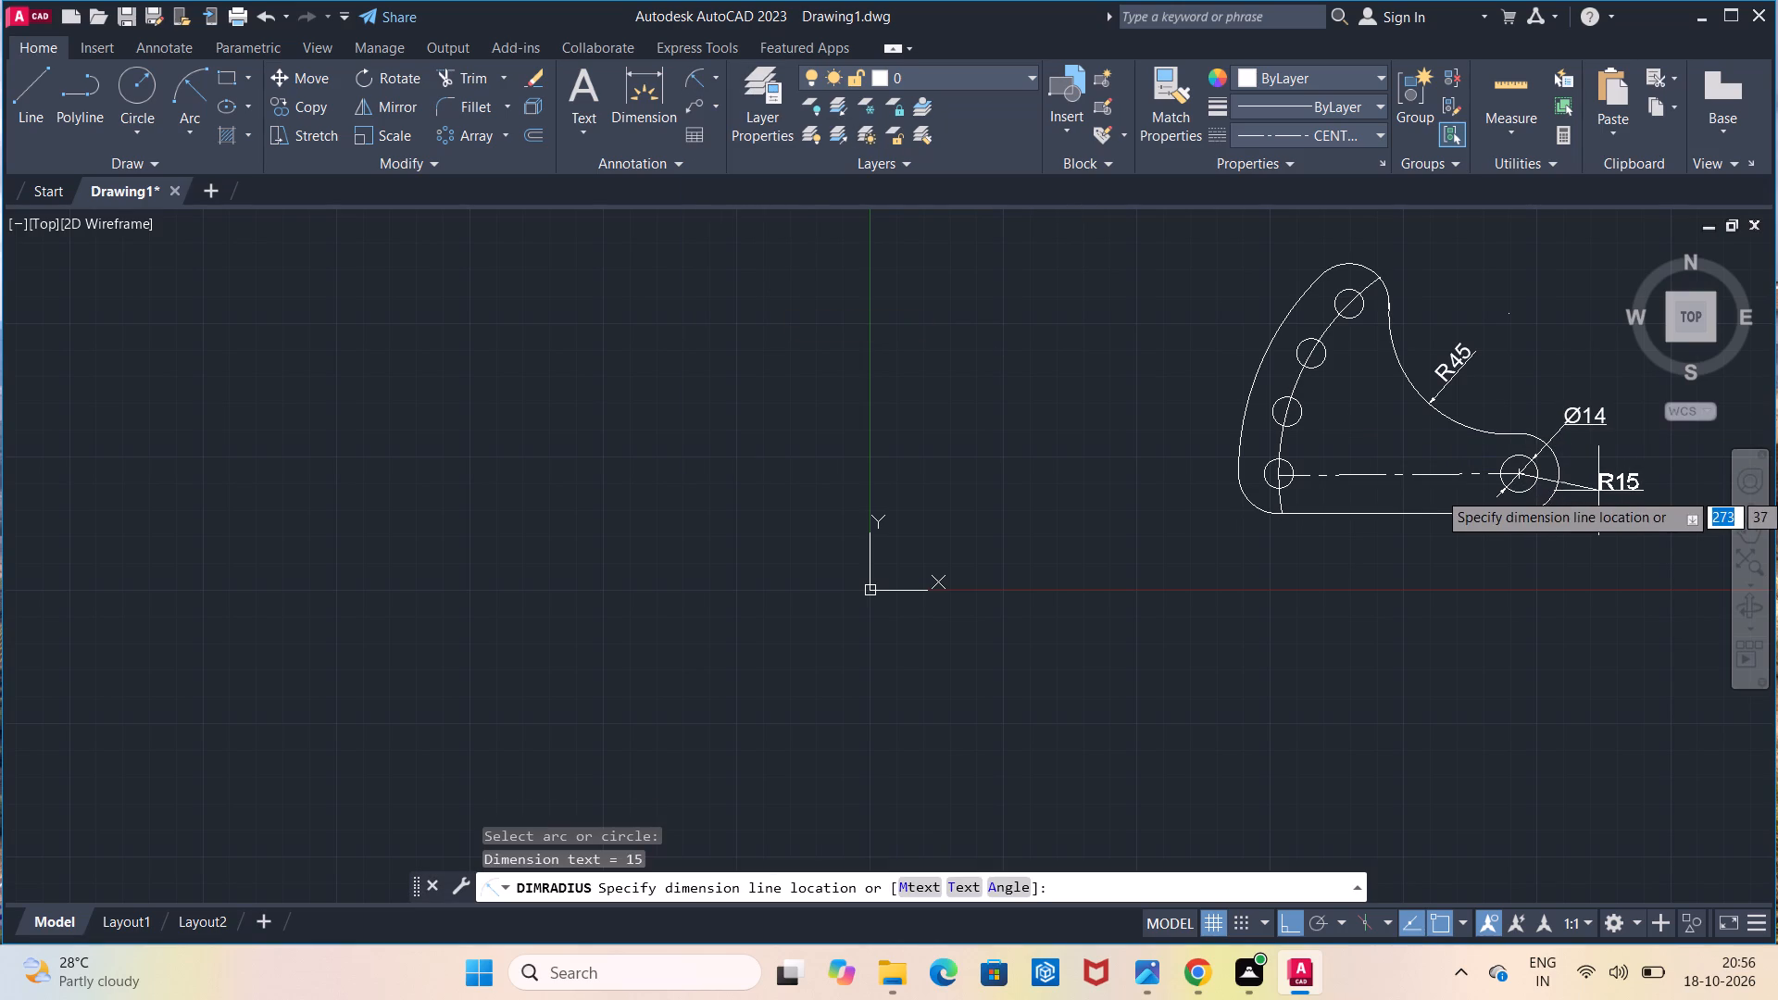
pyautogui.click(1598, 491)
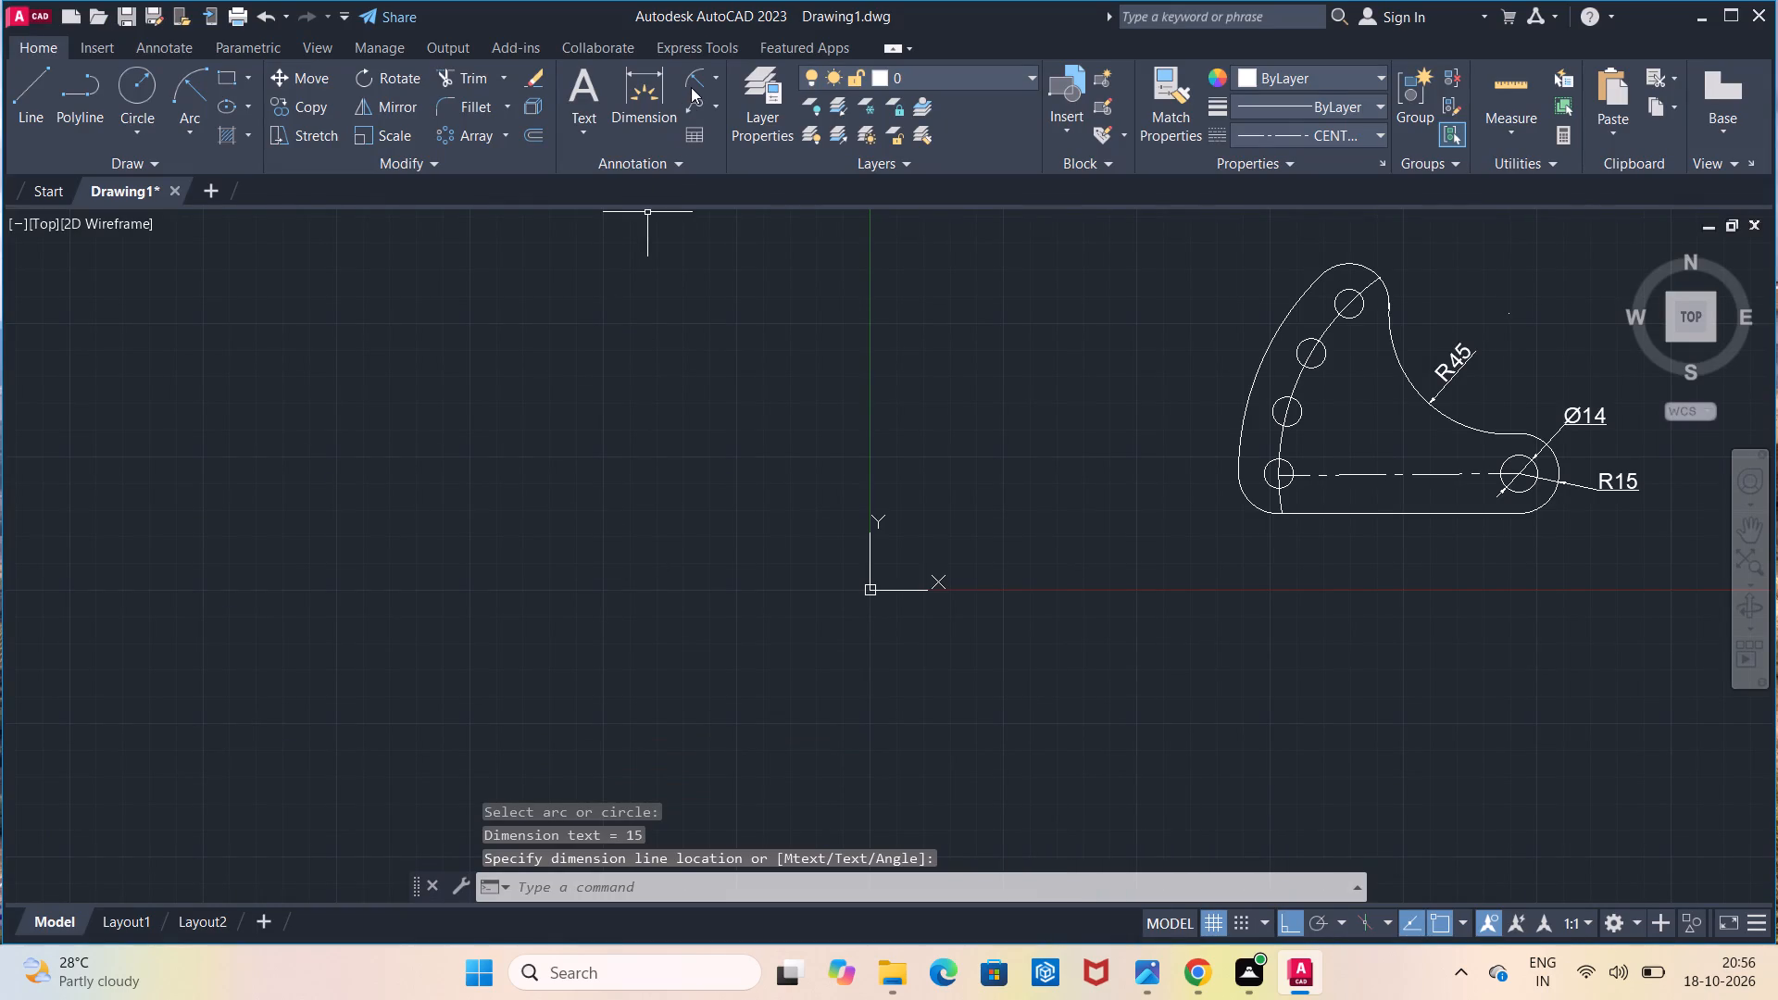
pyautogui.click(691, 87)
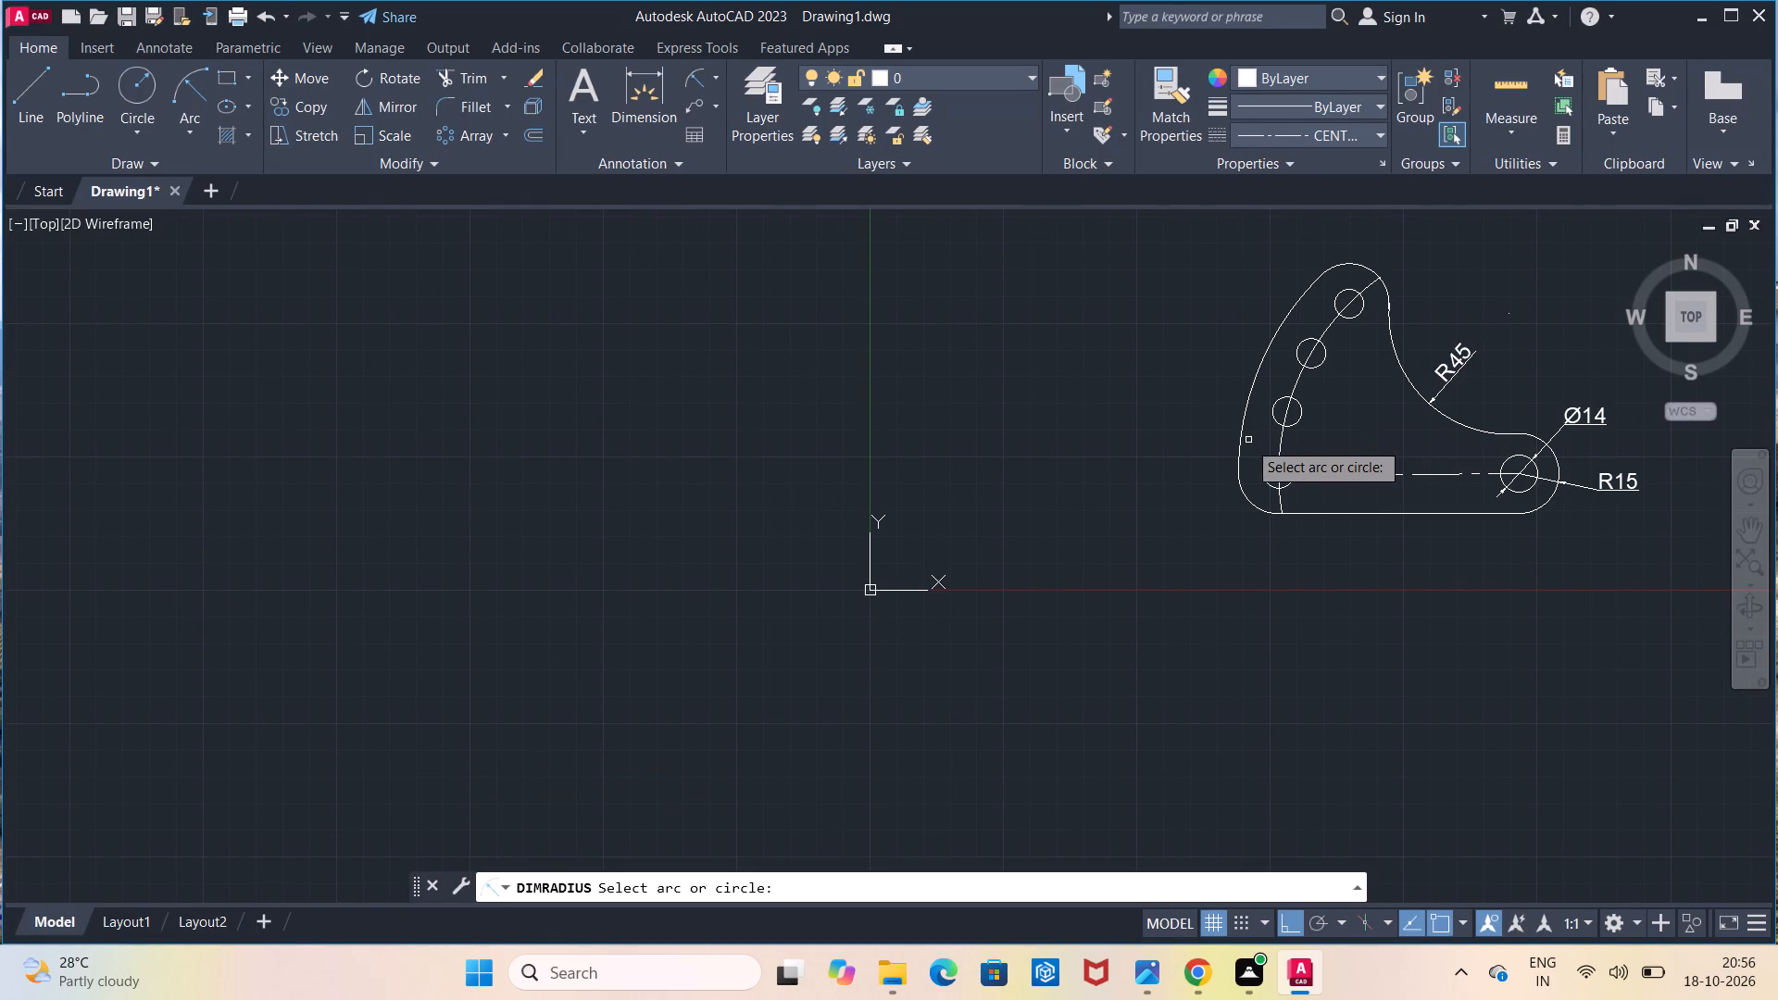
pyautogui.press('Escape')
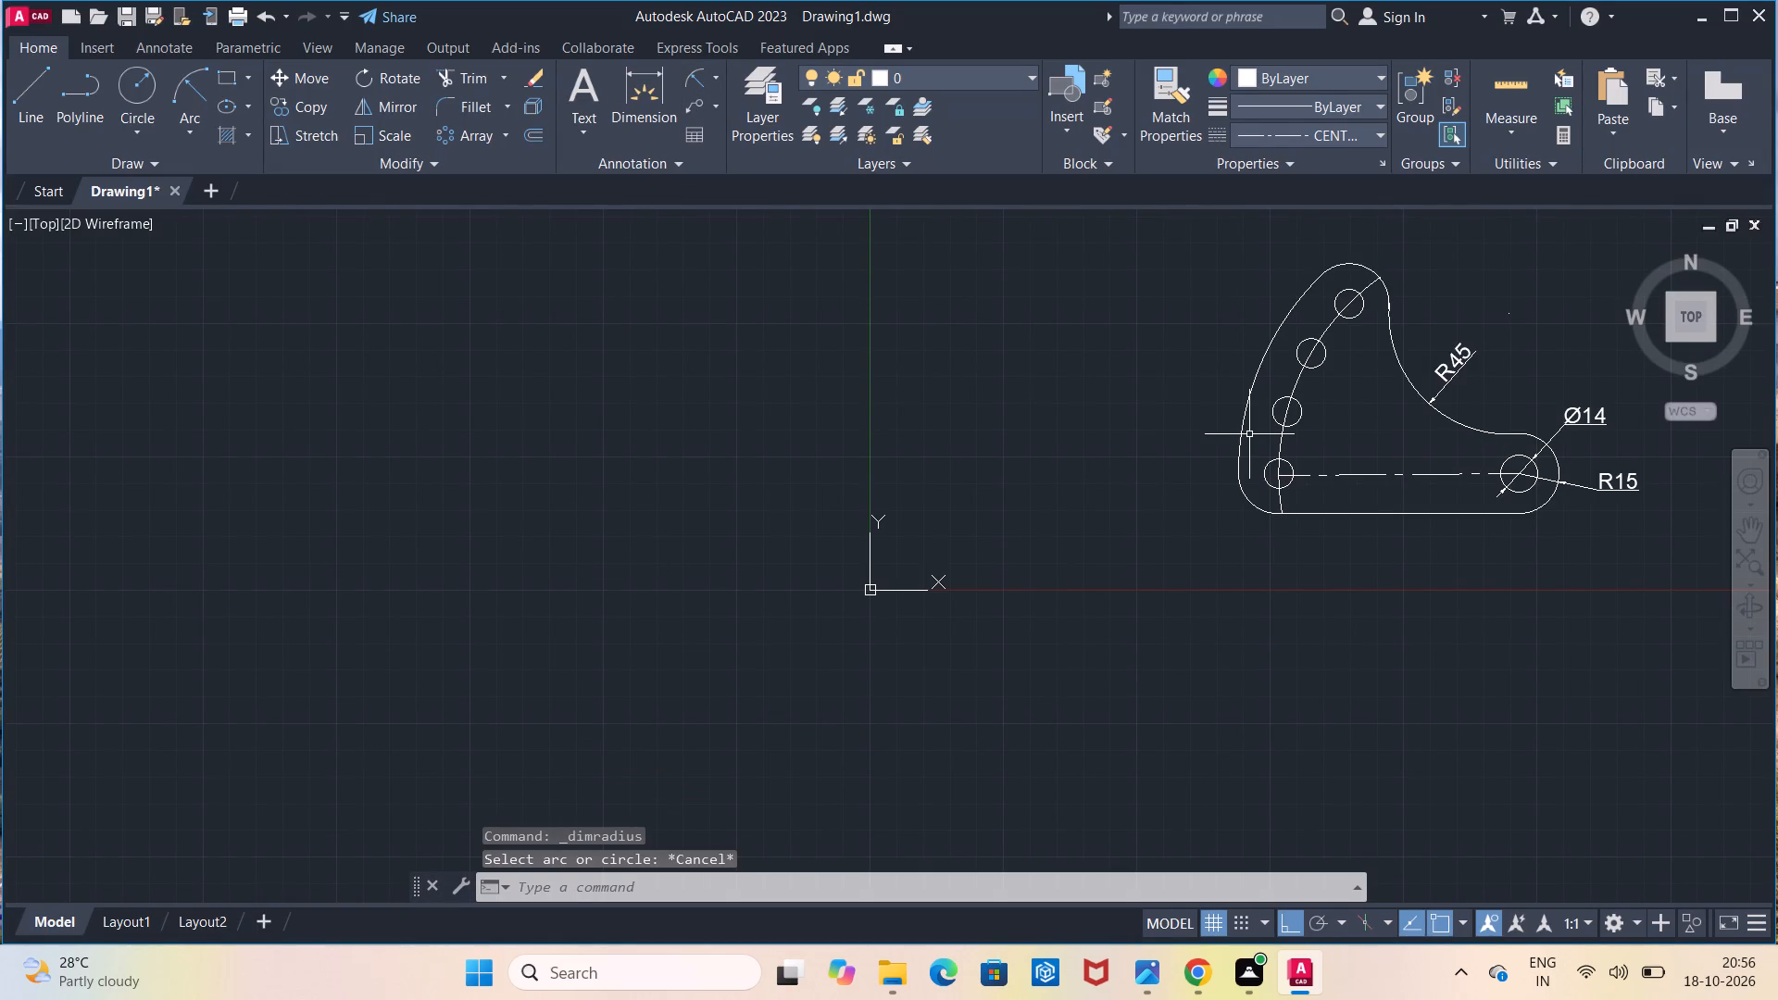
# Add a diameter dimension to the lowest arrayed hole, placing the text outside the plate's curved outer edge.
pyautogui.click(716, 80)
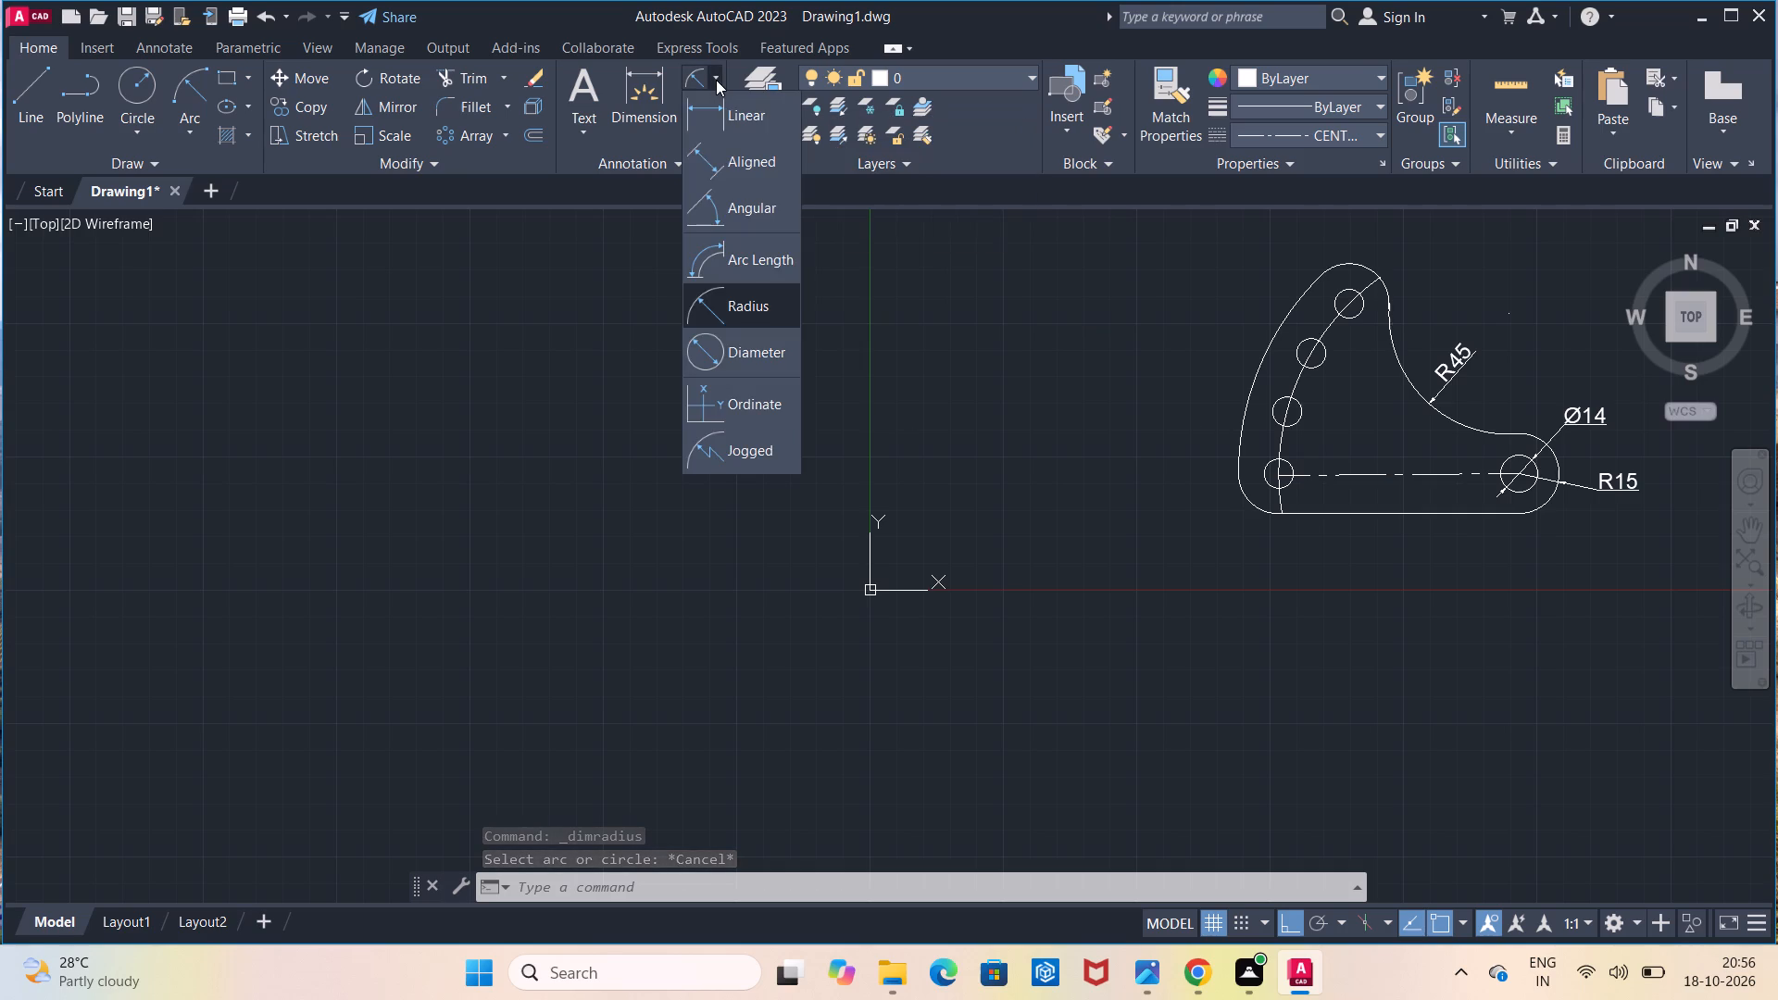
pyautogui.click(739, 346)
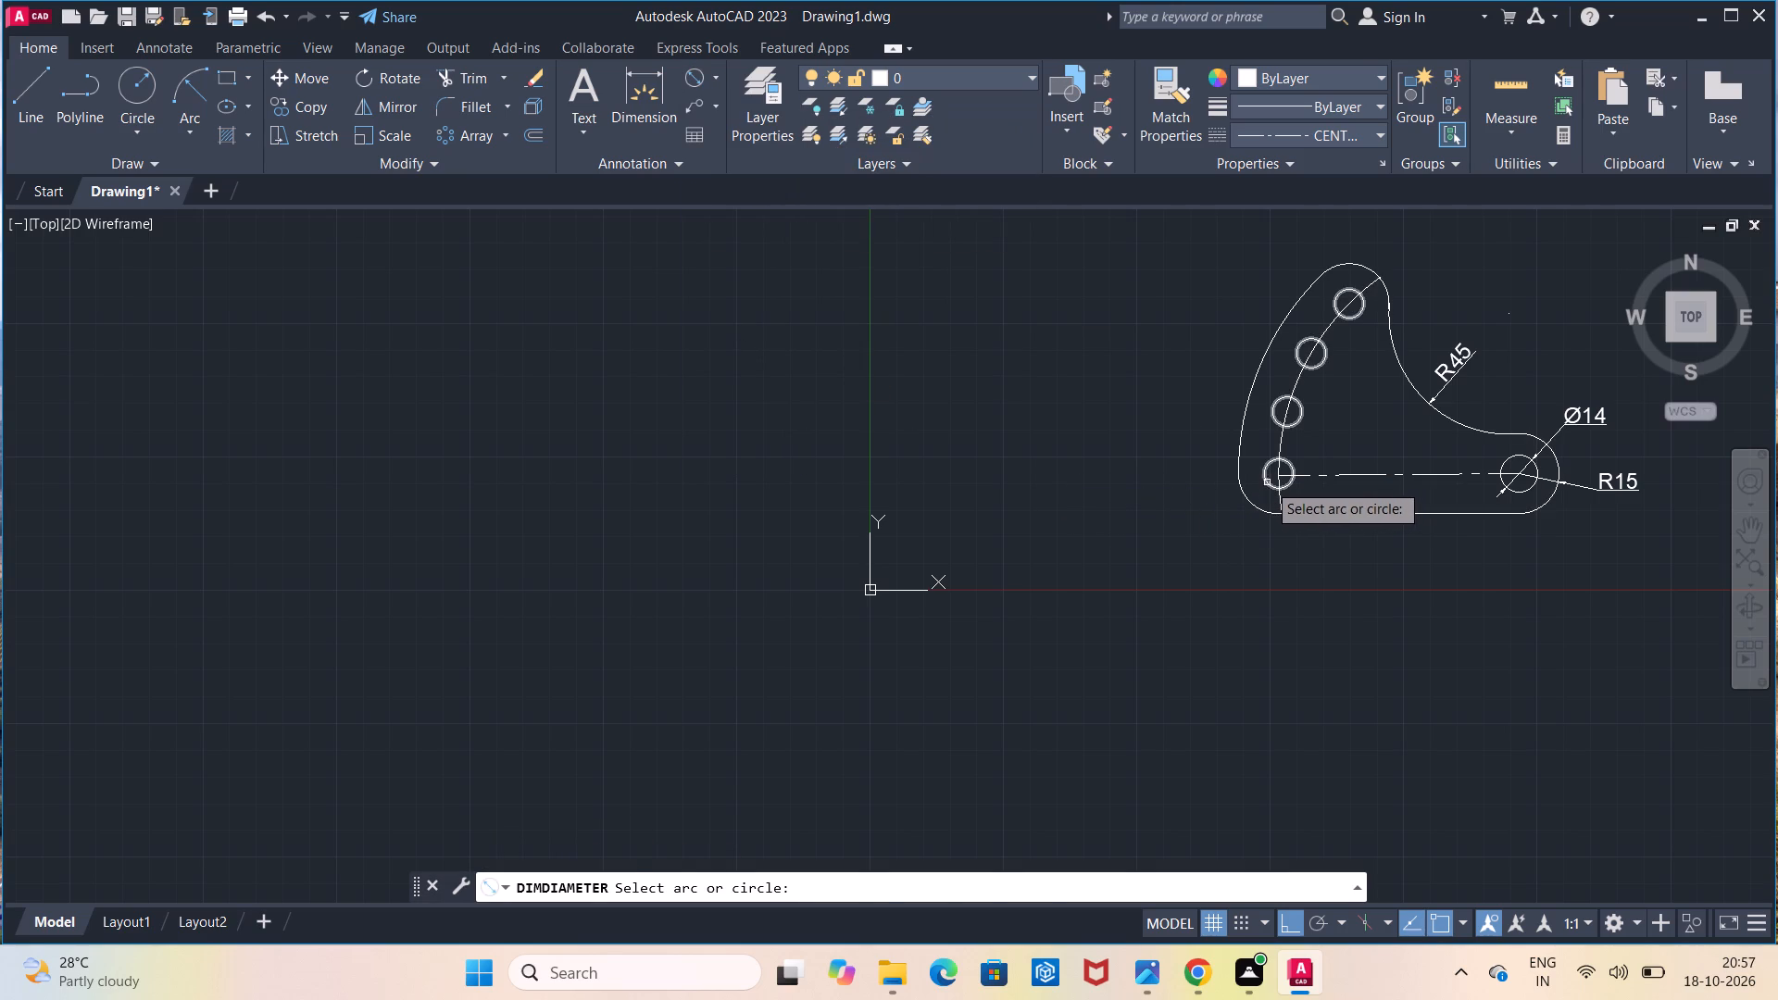
pyautogui.click(1267, 482)
pyautogui.click(1208, 513)
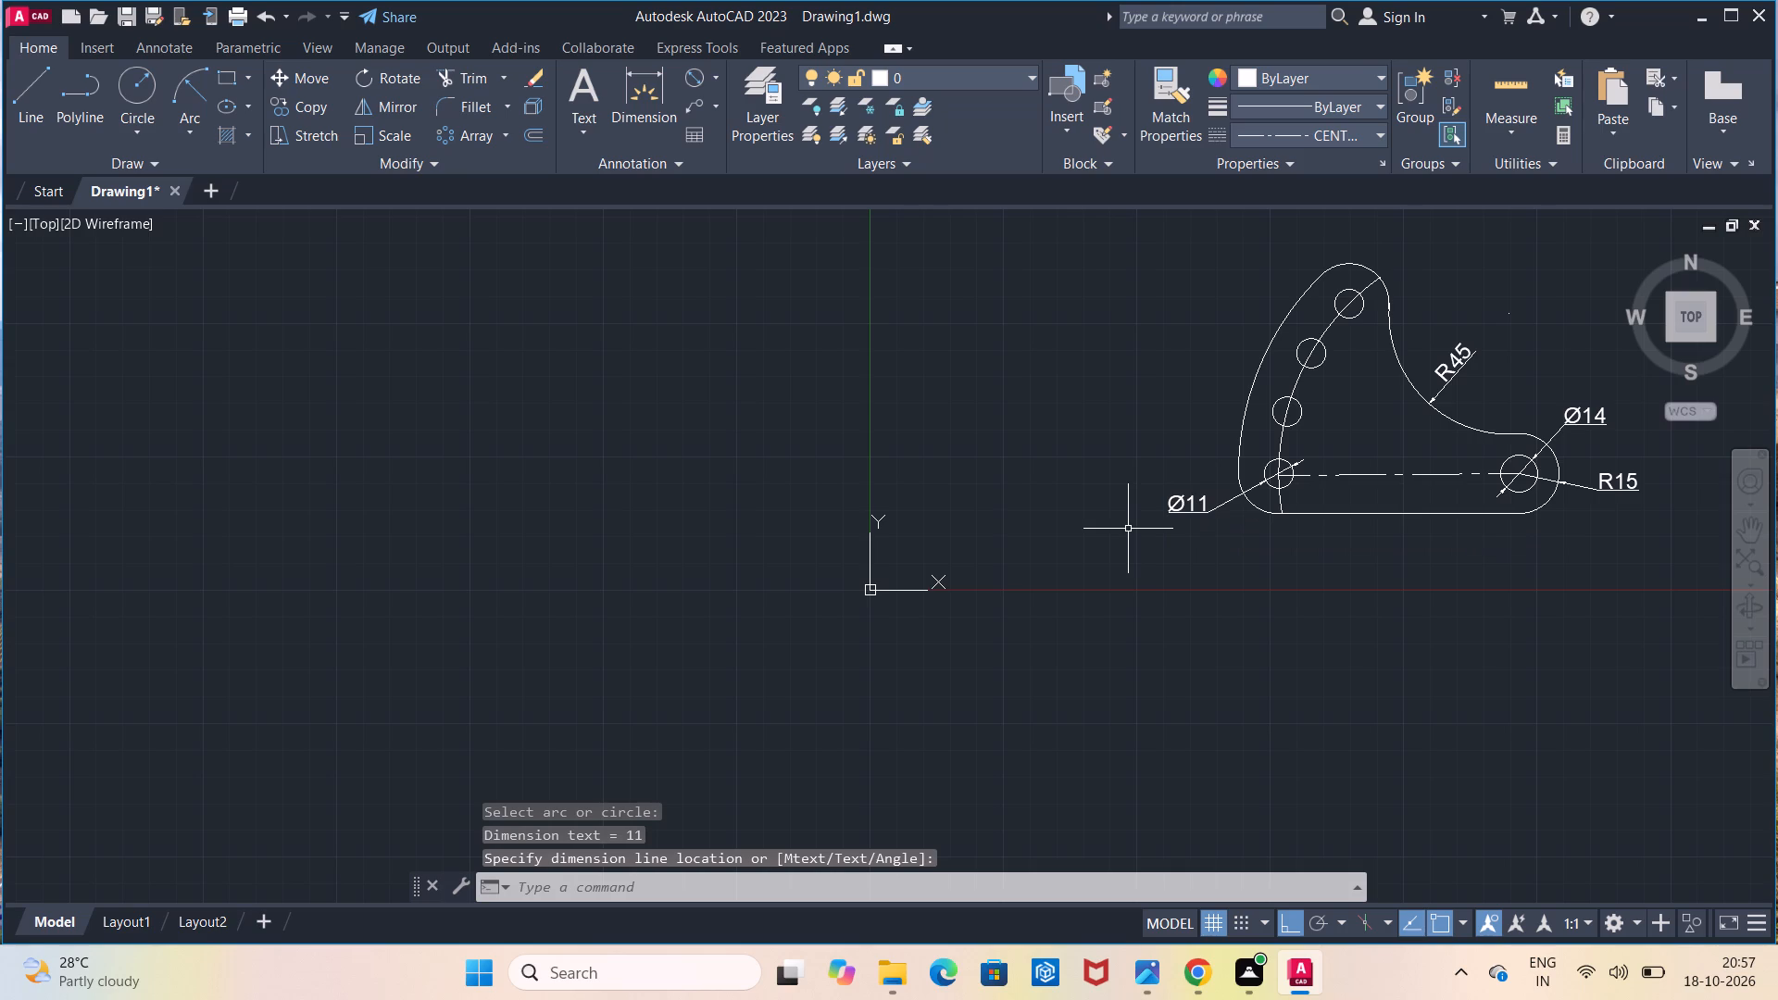
pyautogui.press('Escape')
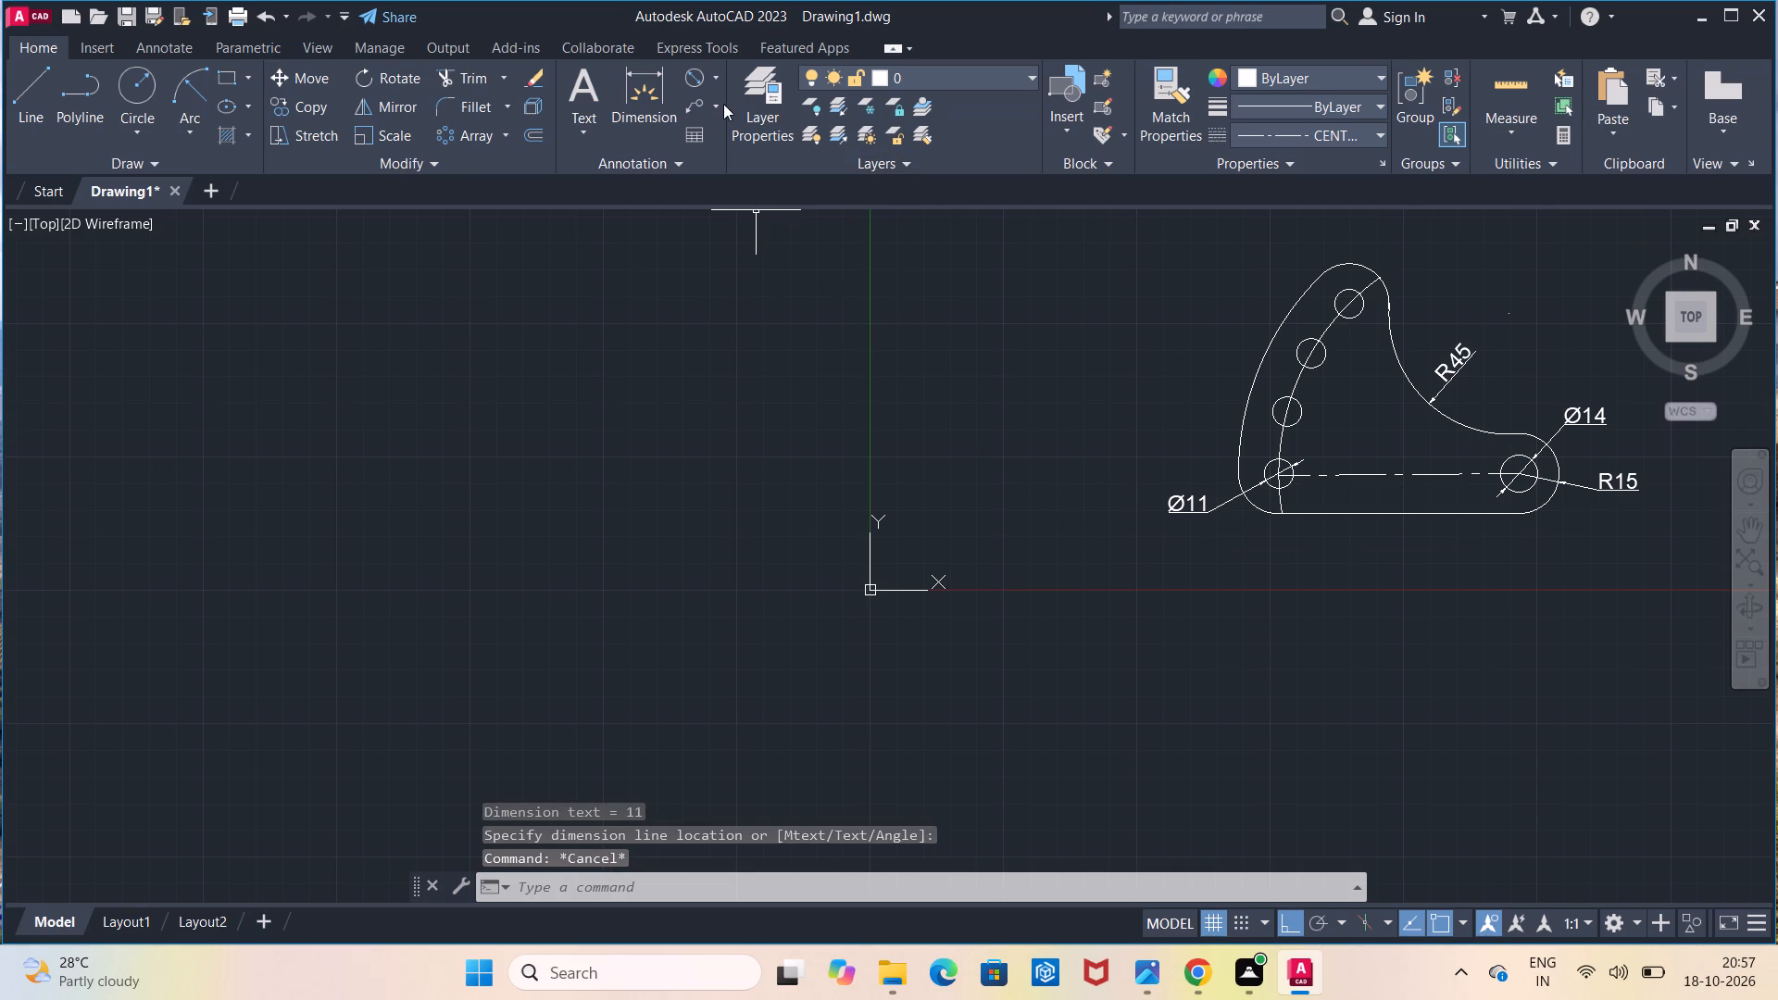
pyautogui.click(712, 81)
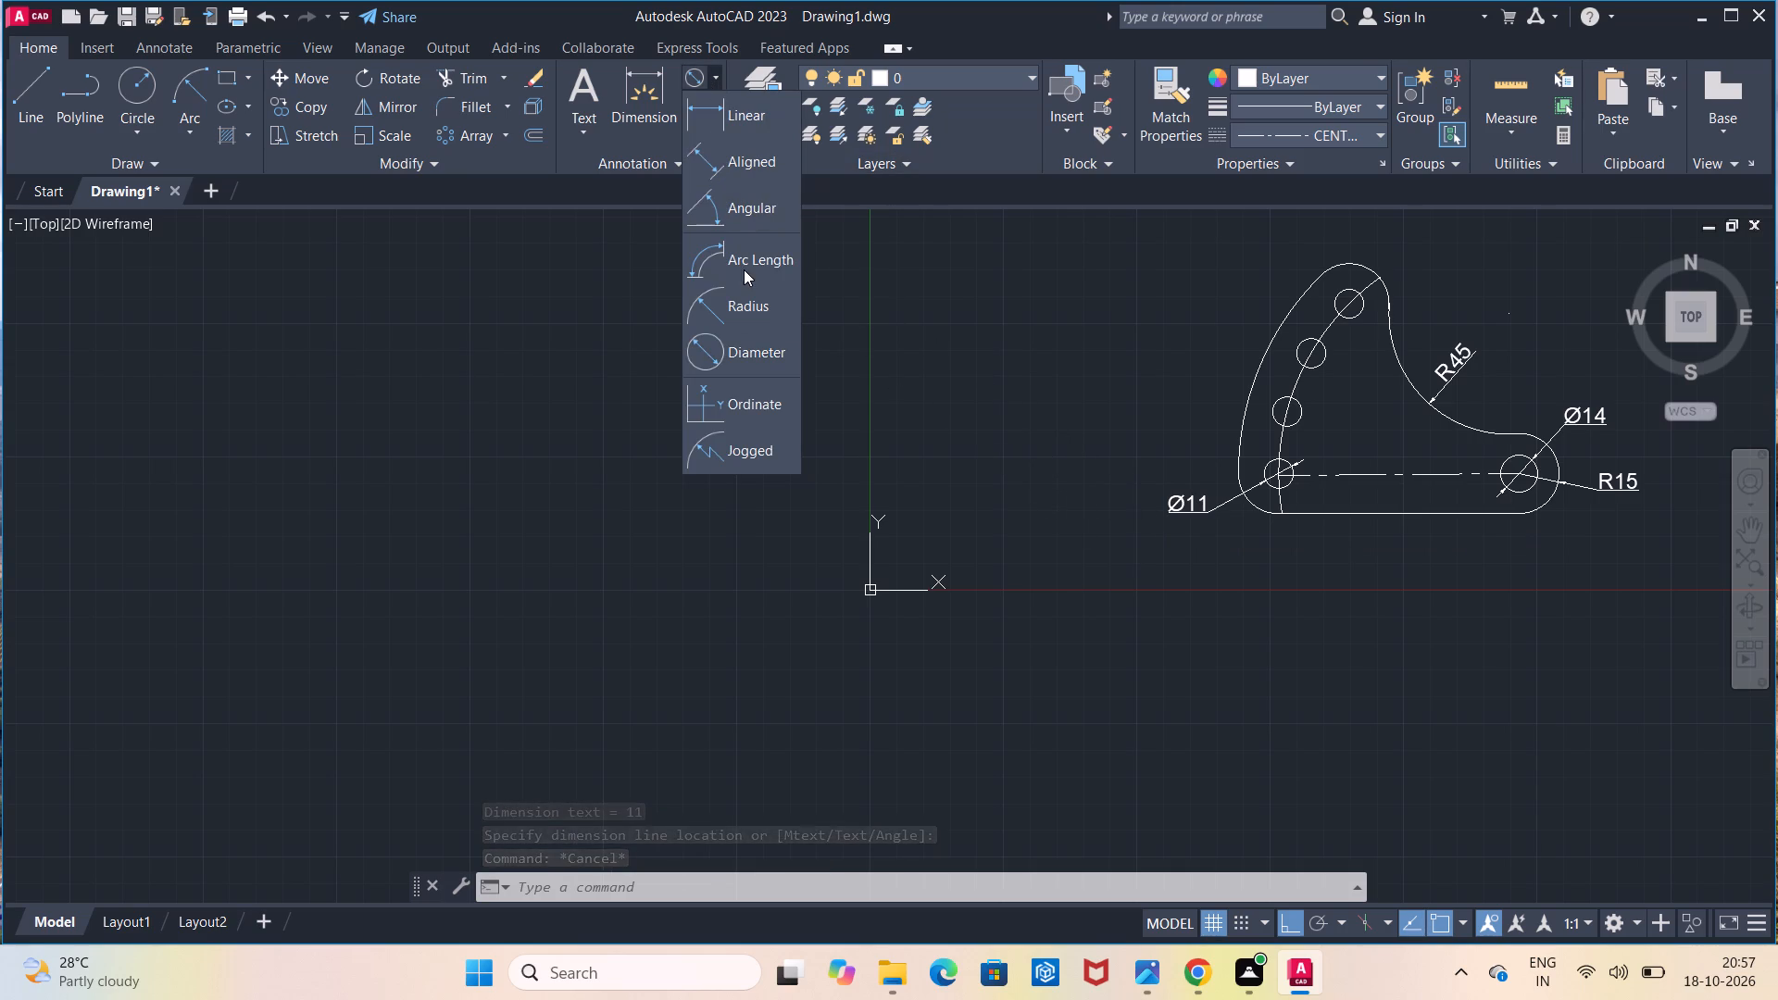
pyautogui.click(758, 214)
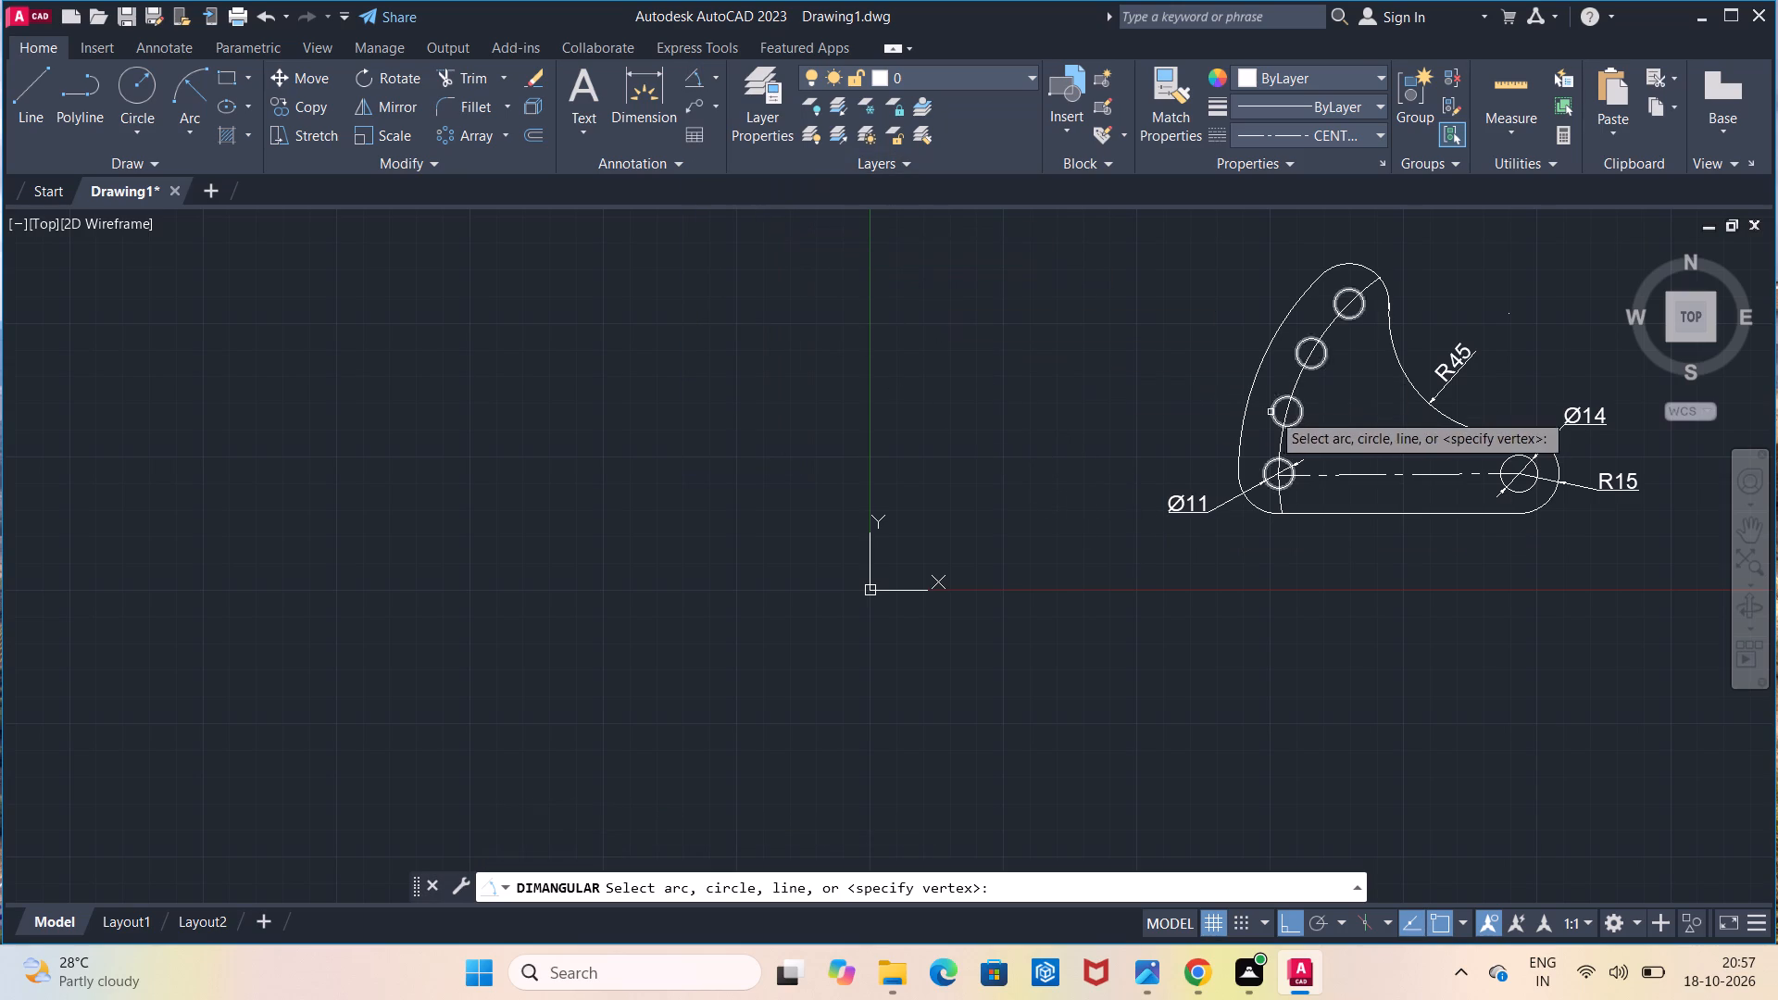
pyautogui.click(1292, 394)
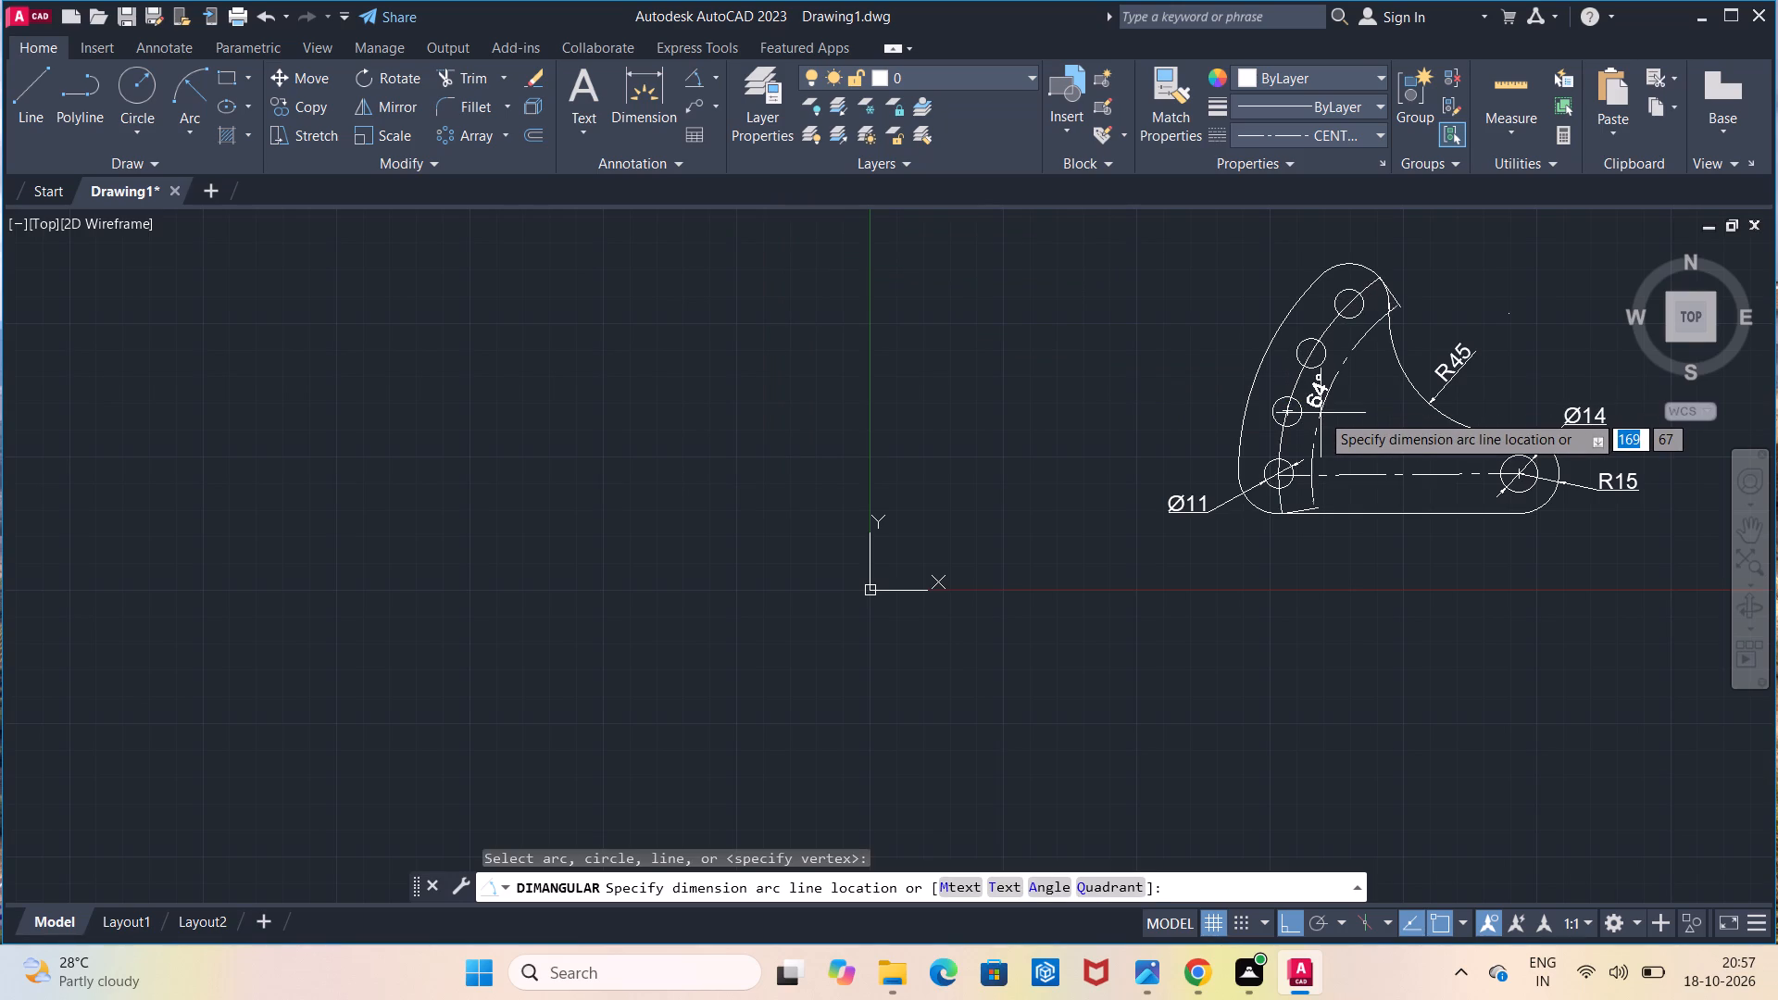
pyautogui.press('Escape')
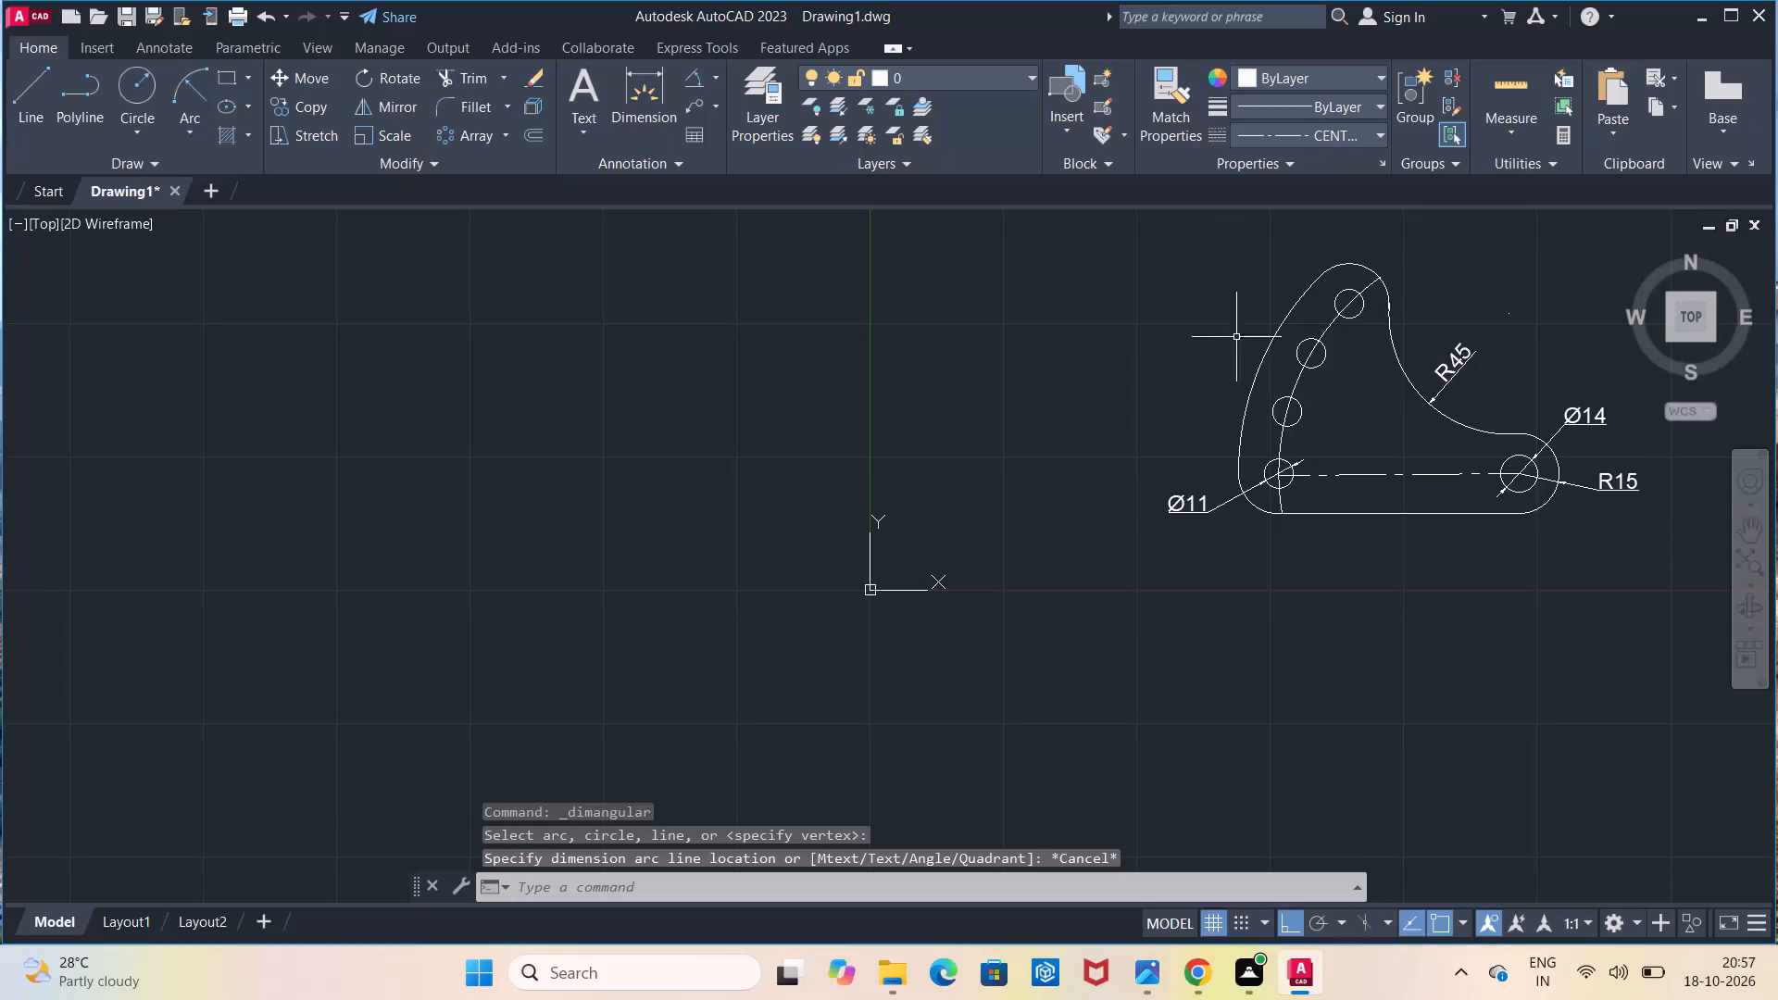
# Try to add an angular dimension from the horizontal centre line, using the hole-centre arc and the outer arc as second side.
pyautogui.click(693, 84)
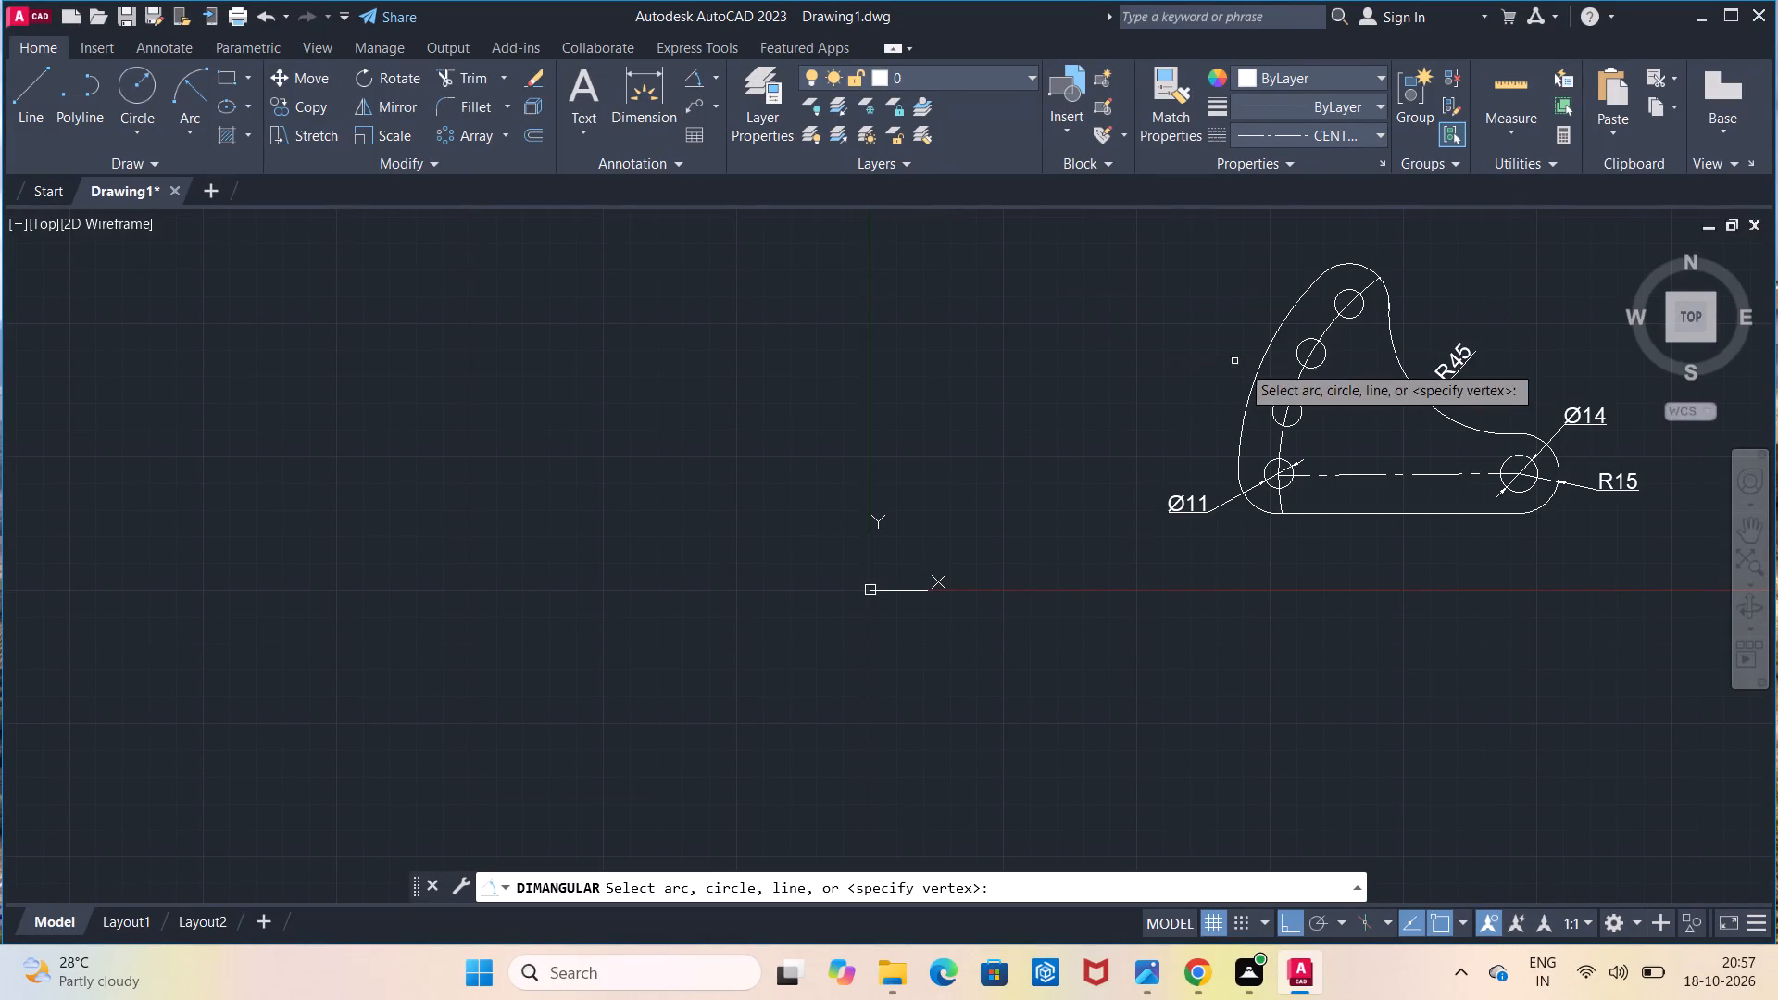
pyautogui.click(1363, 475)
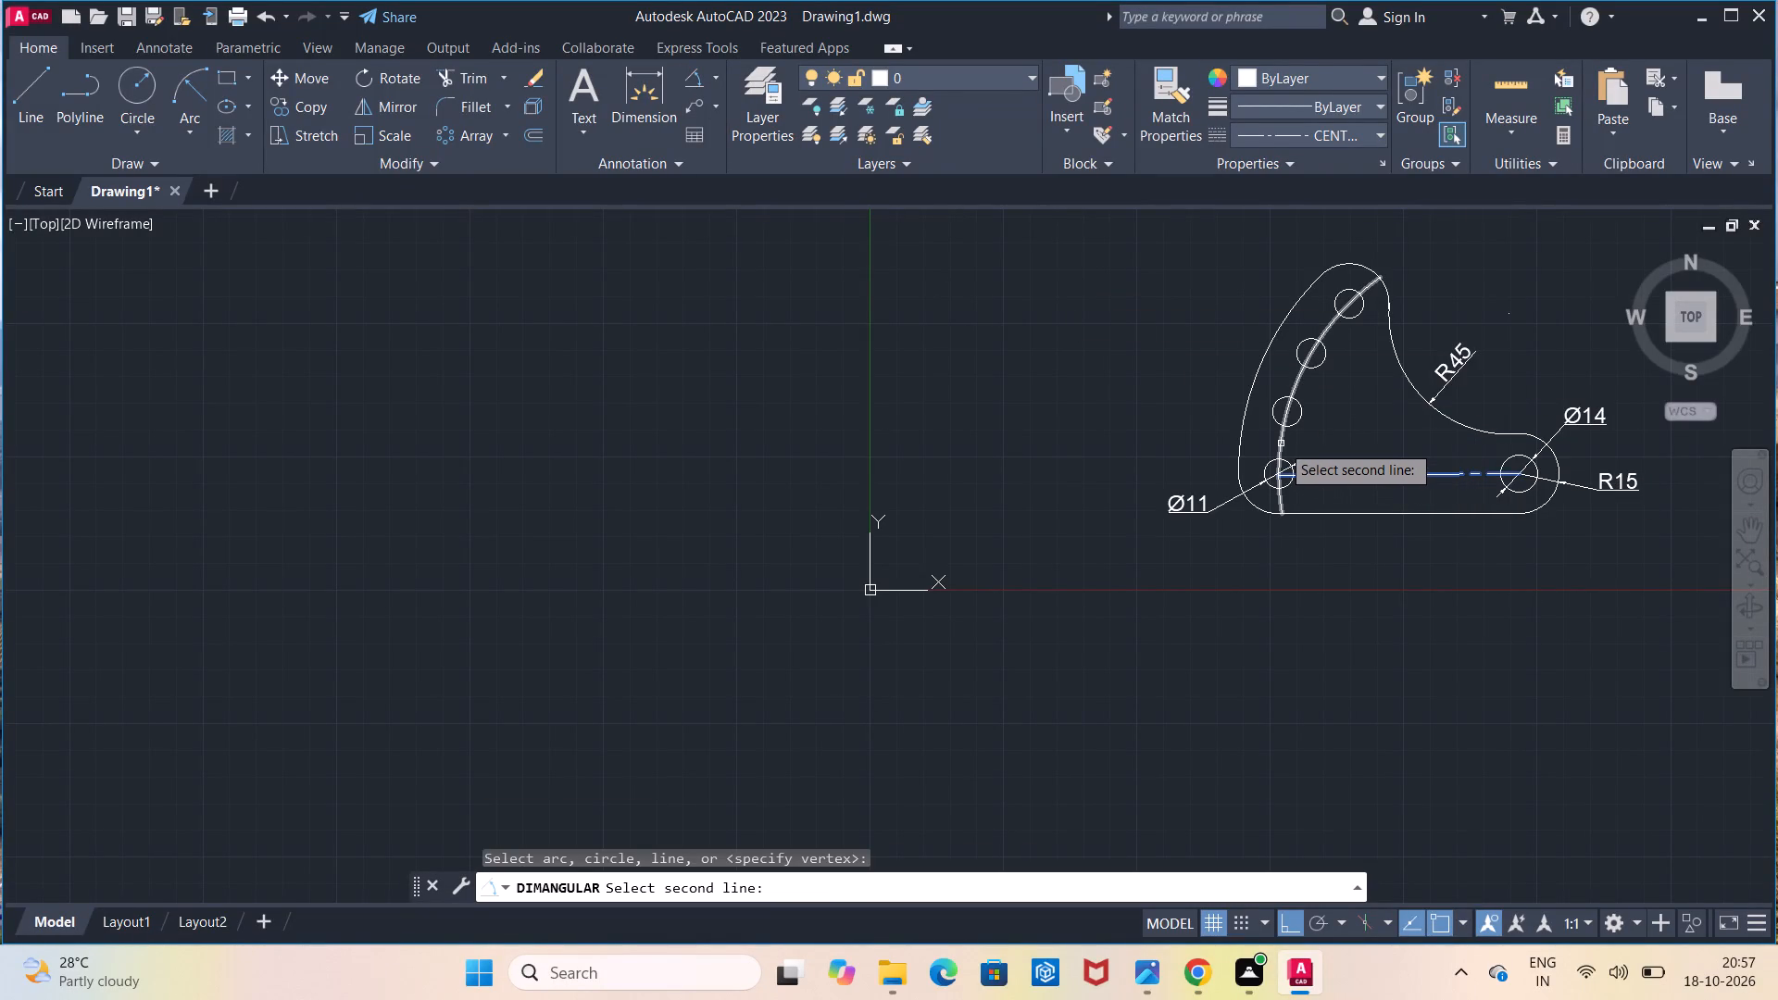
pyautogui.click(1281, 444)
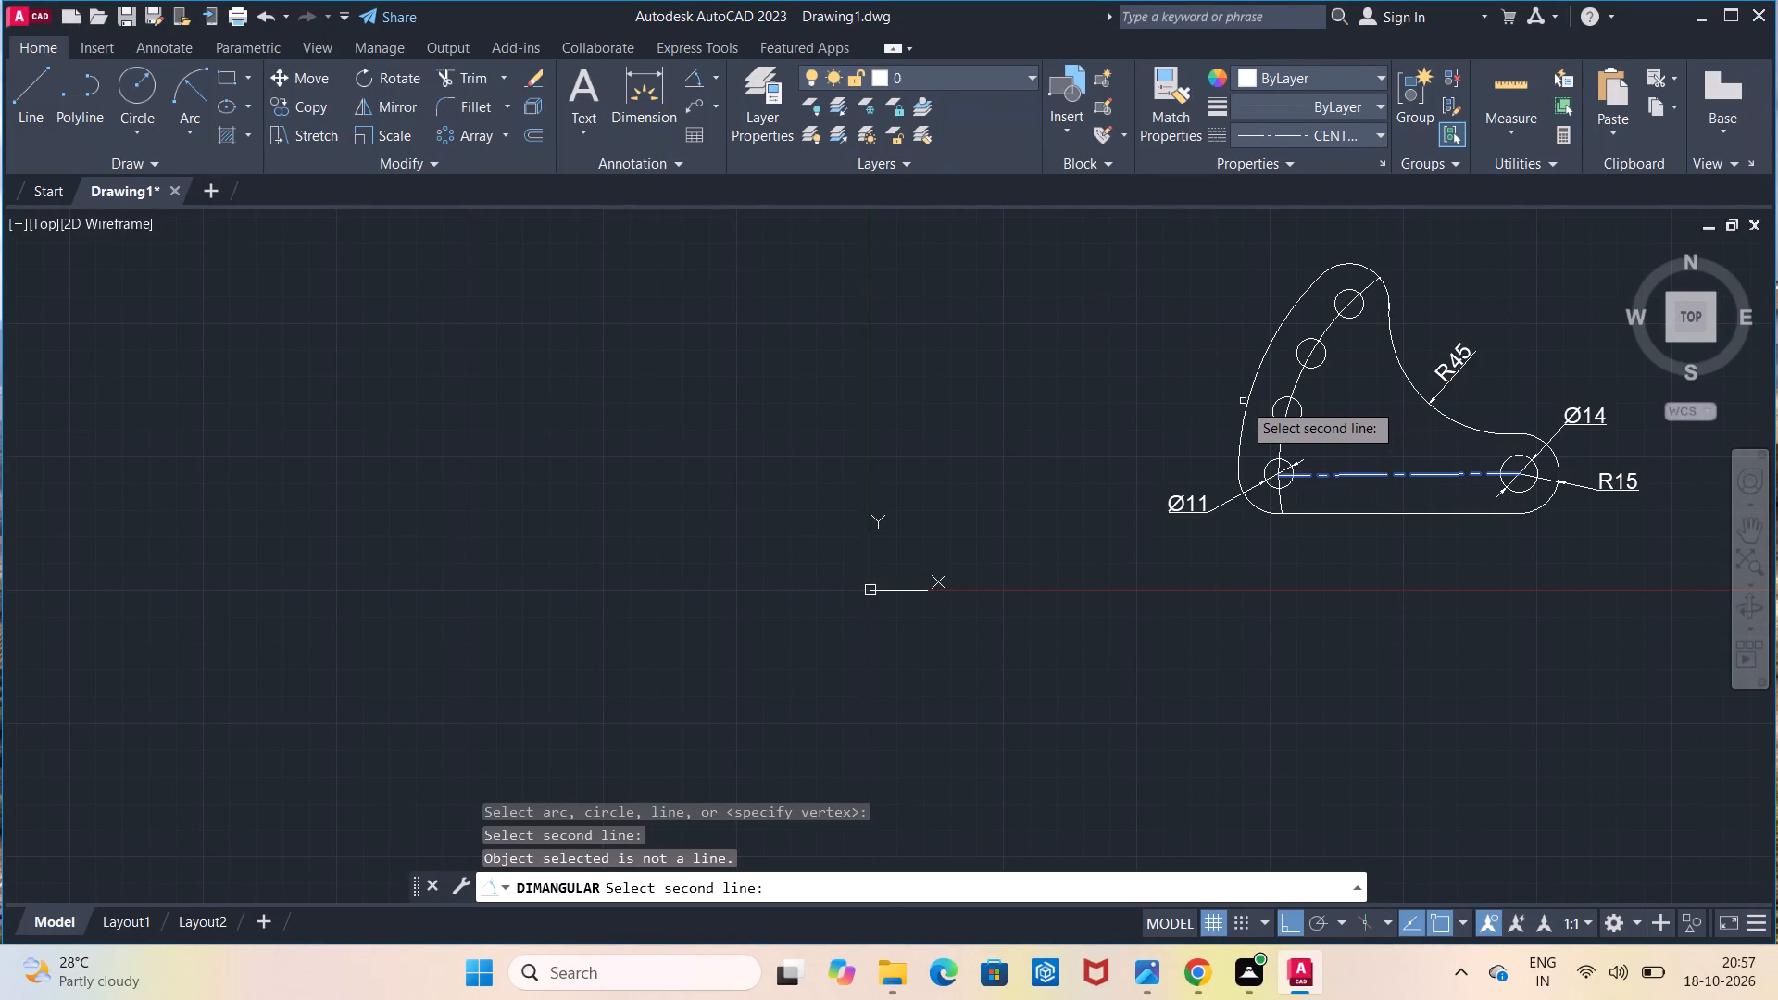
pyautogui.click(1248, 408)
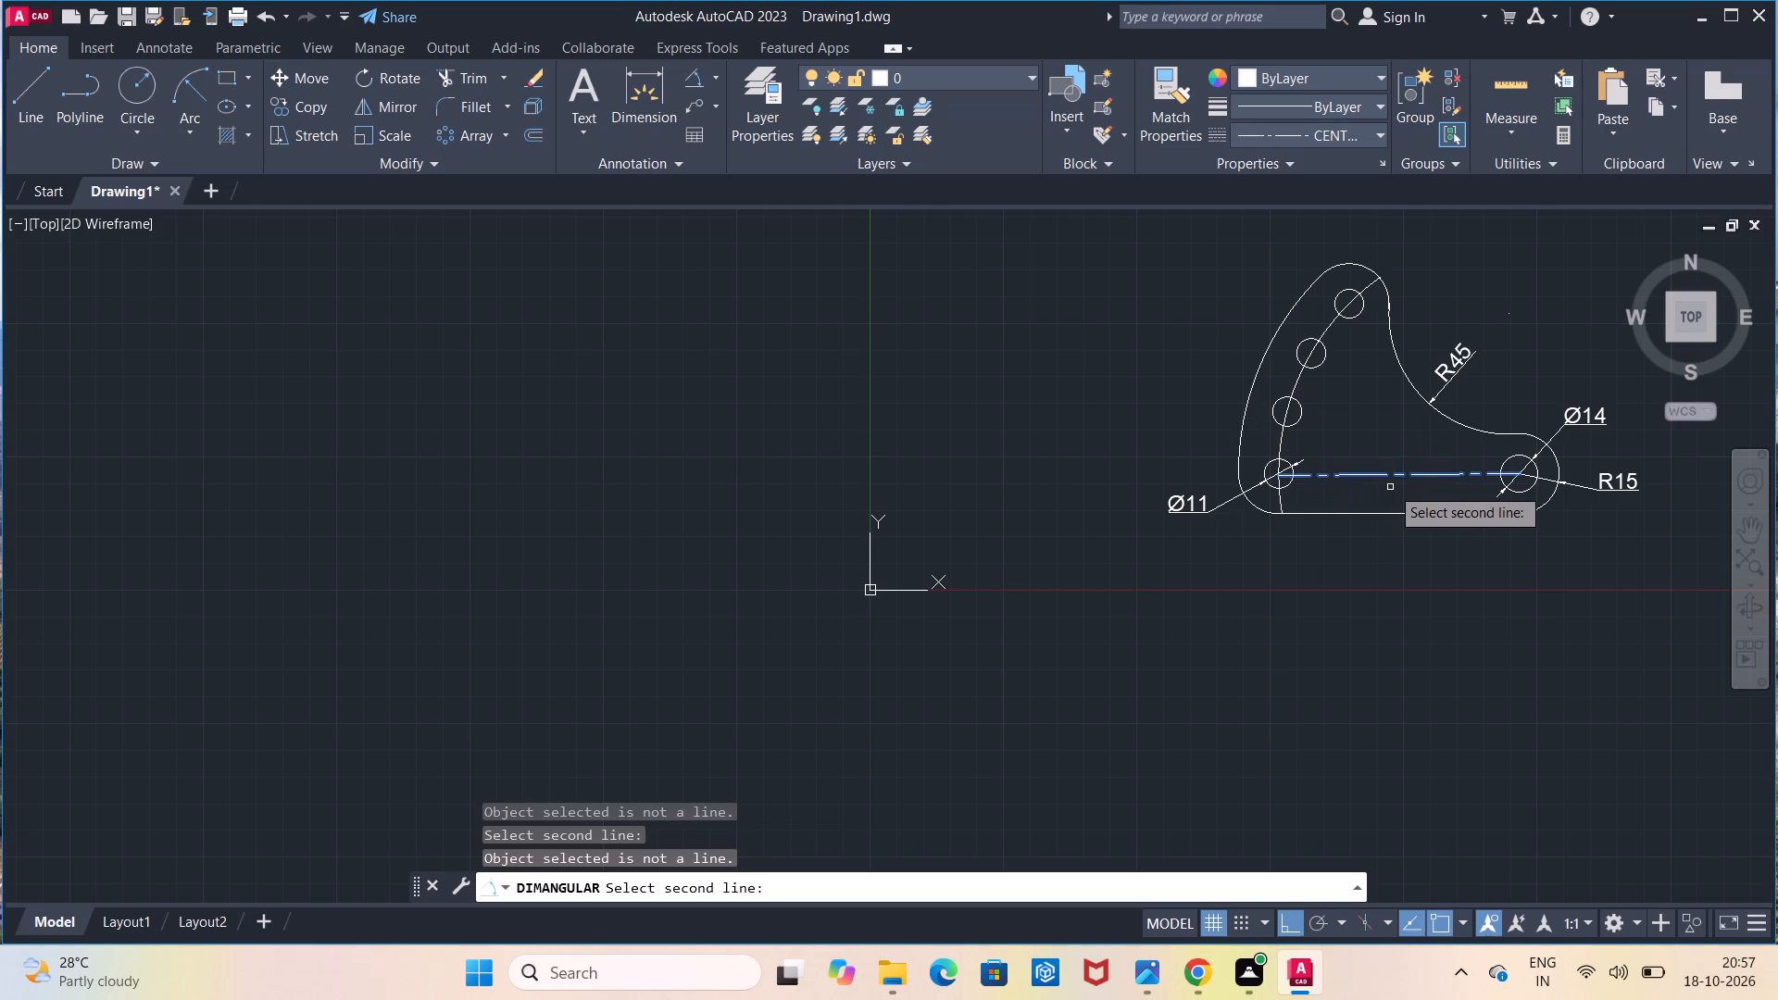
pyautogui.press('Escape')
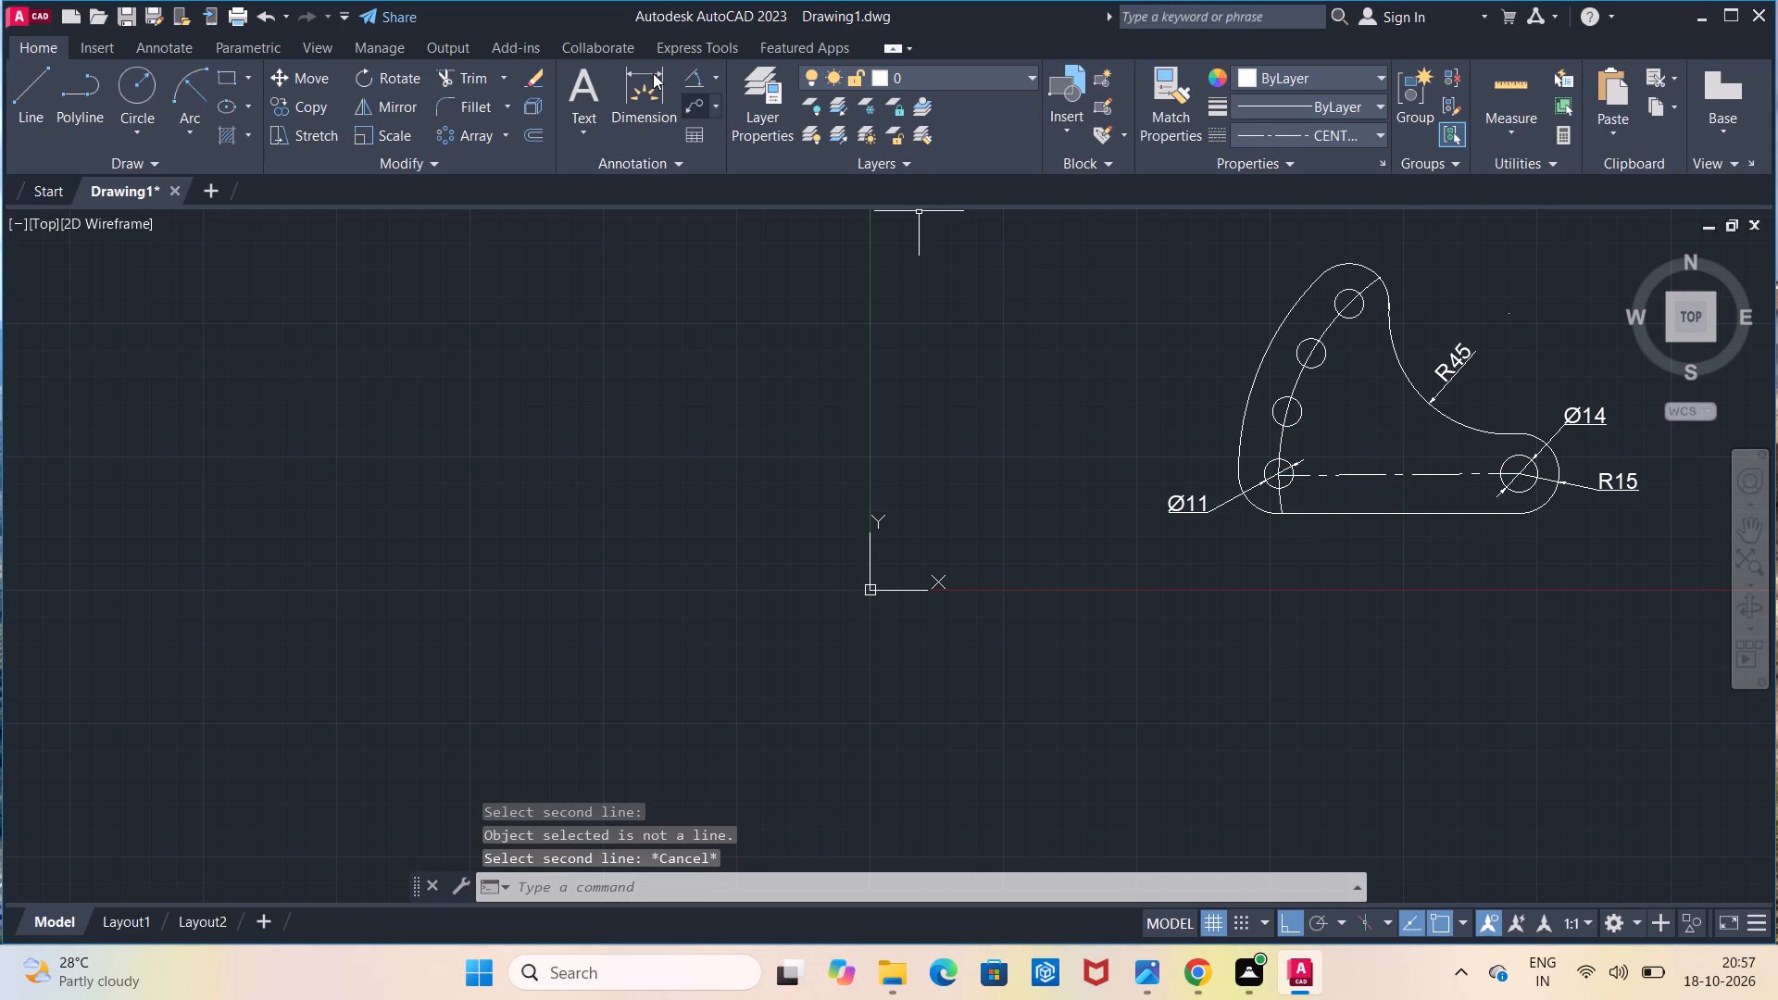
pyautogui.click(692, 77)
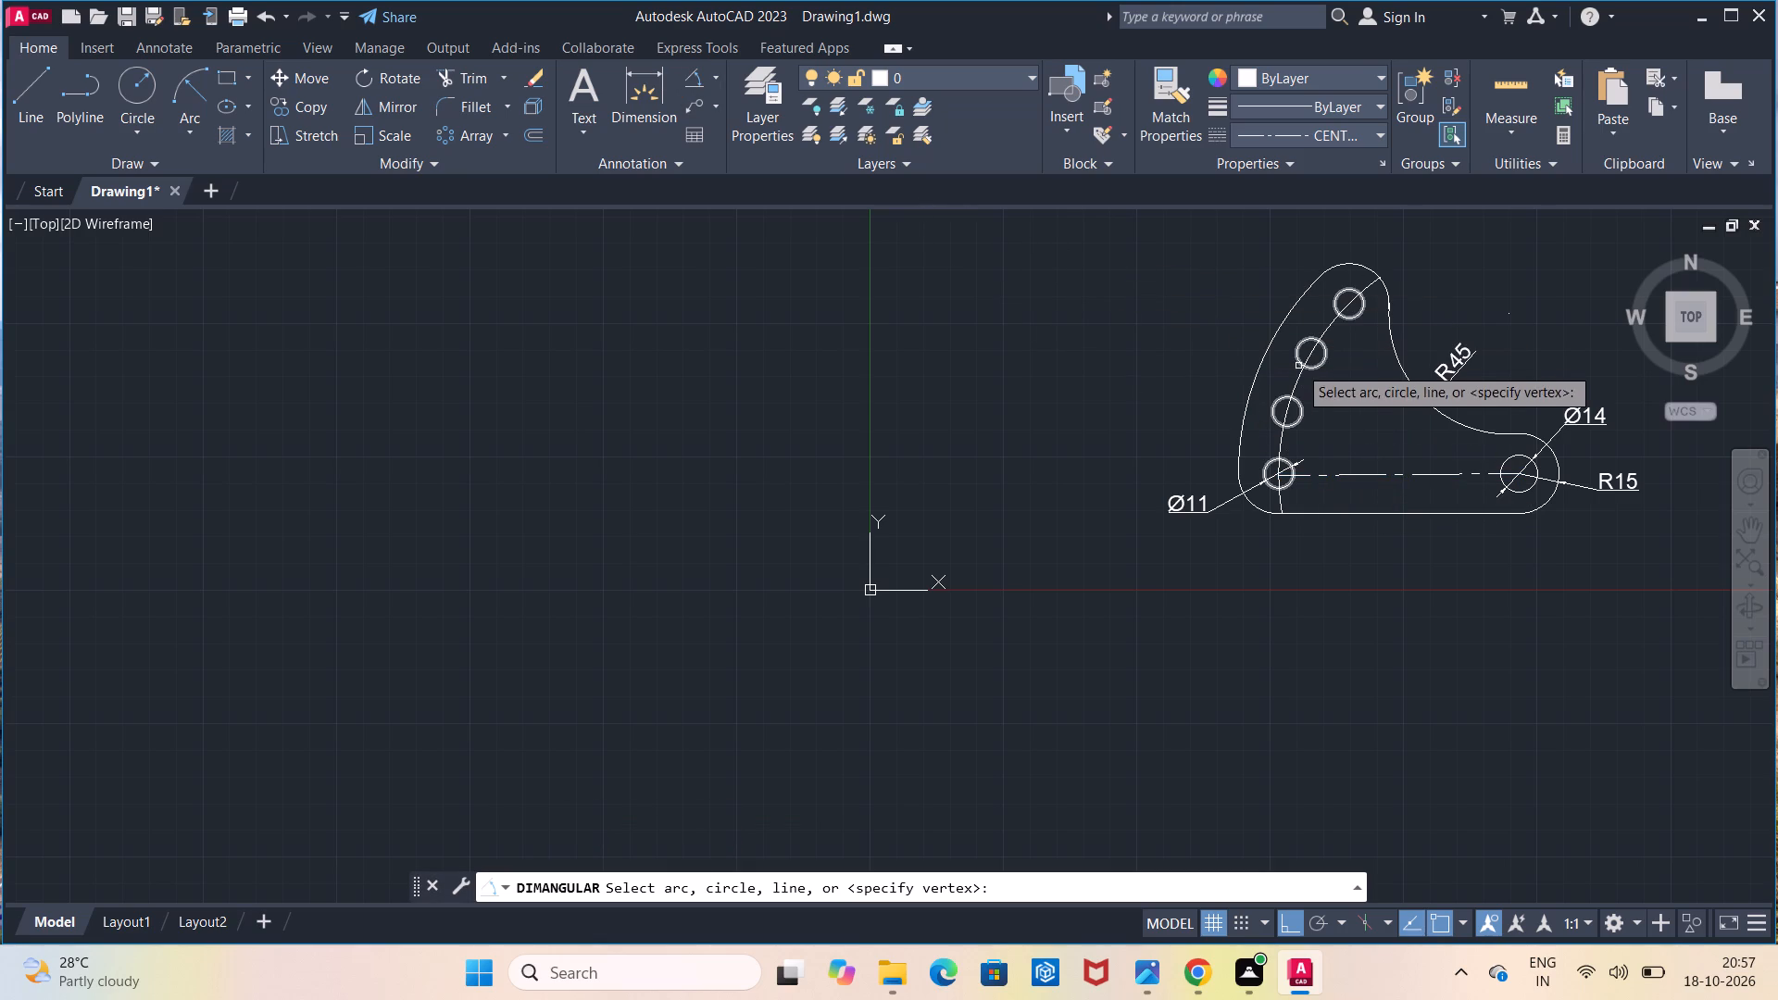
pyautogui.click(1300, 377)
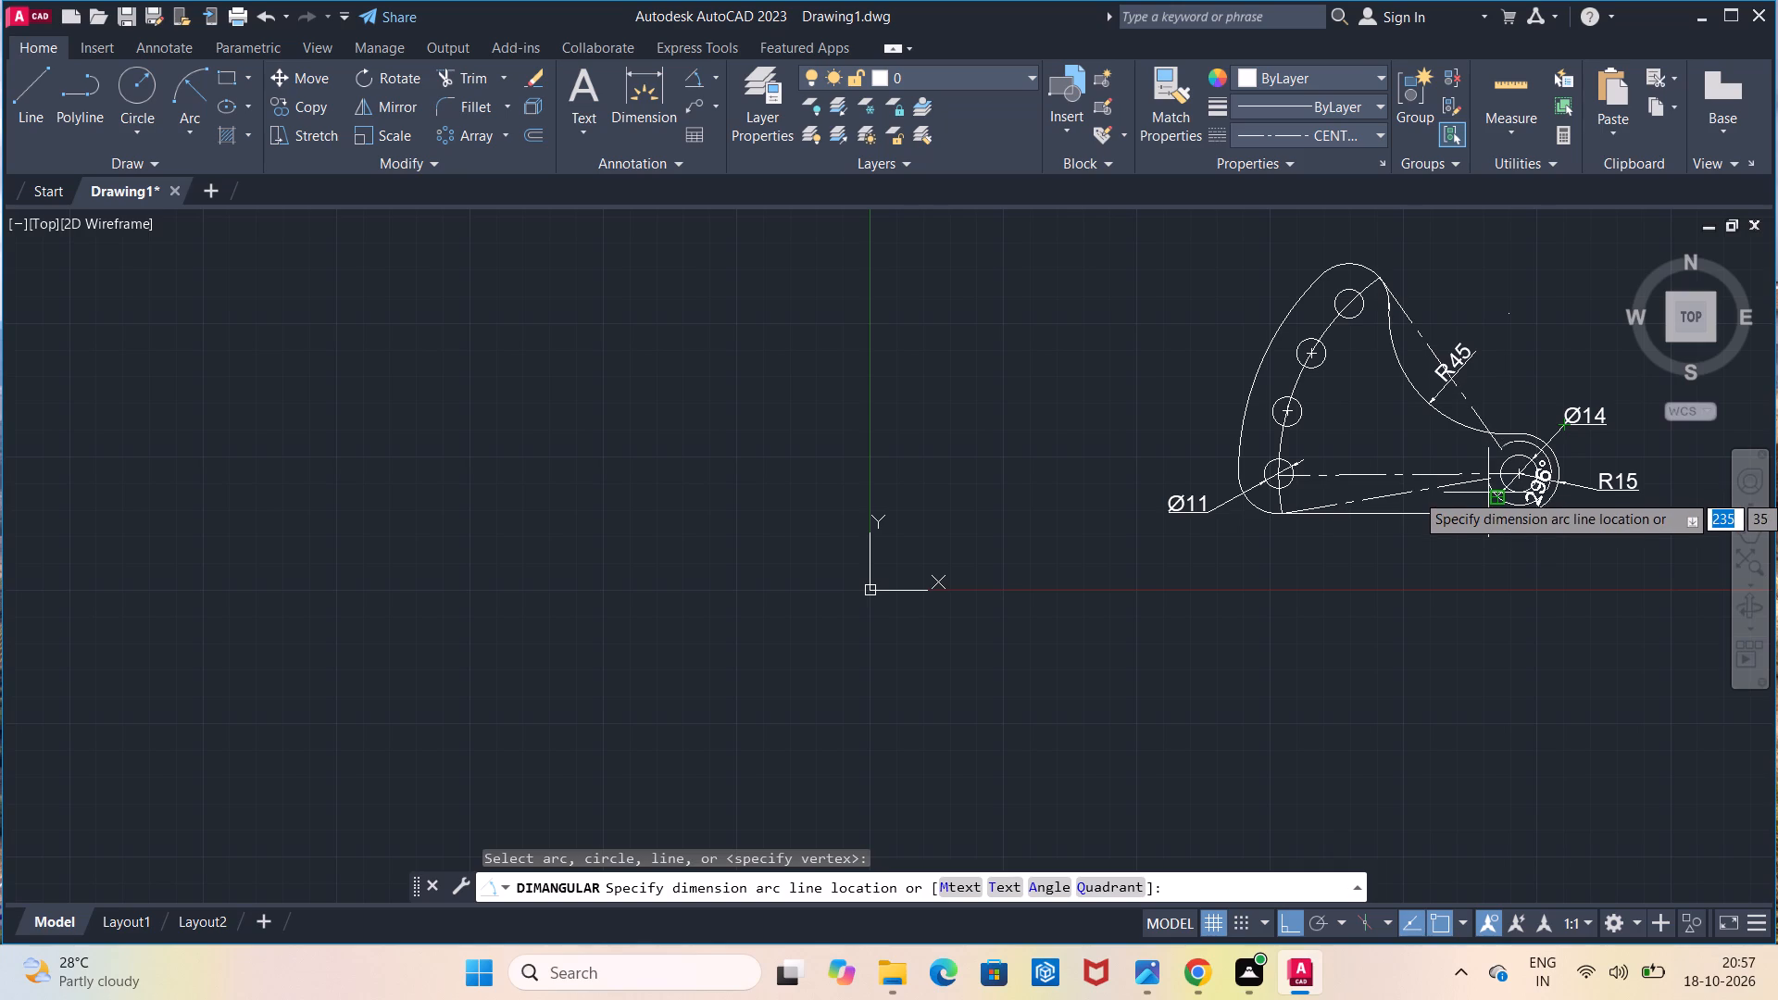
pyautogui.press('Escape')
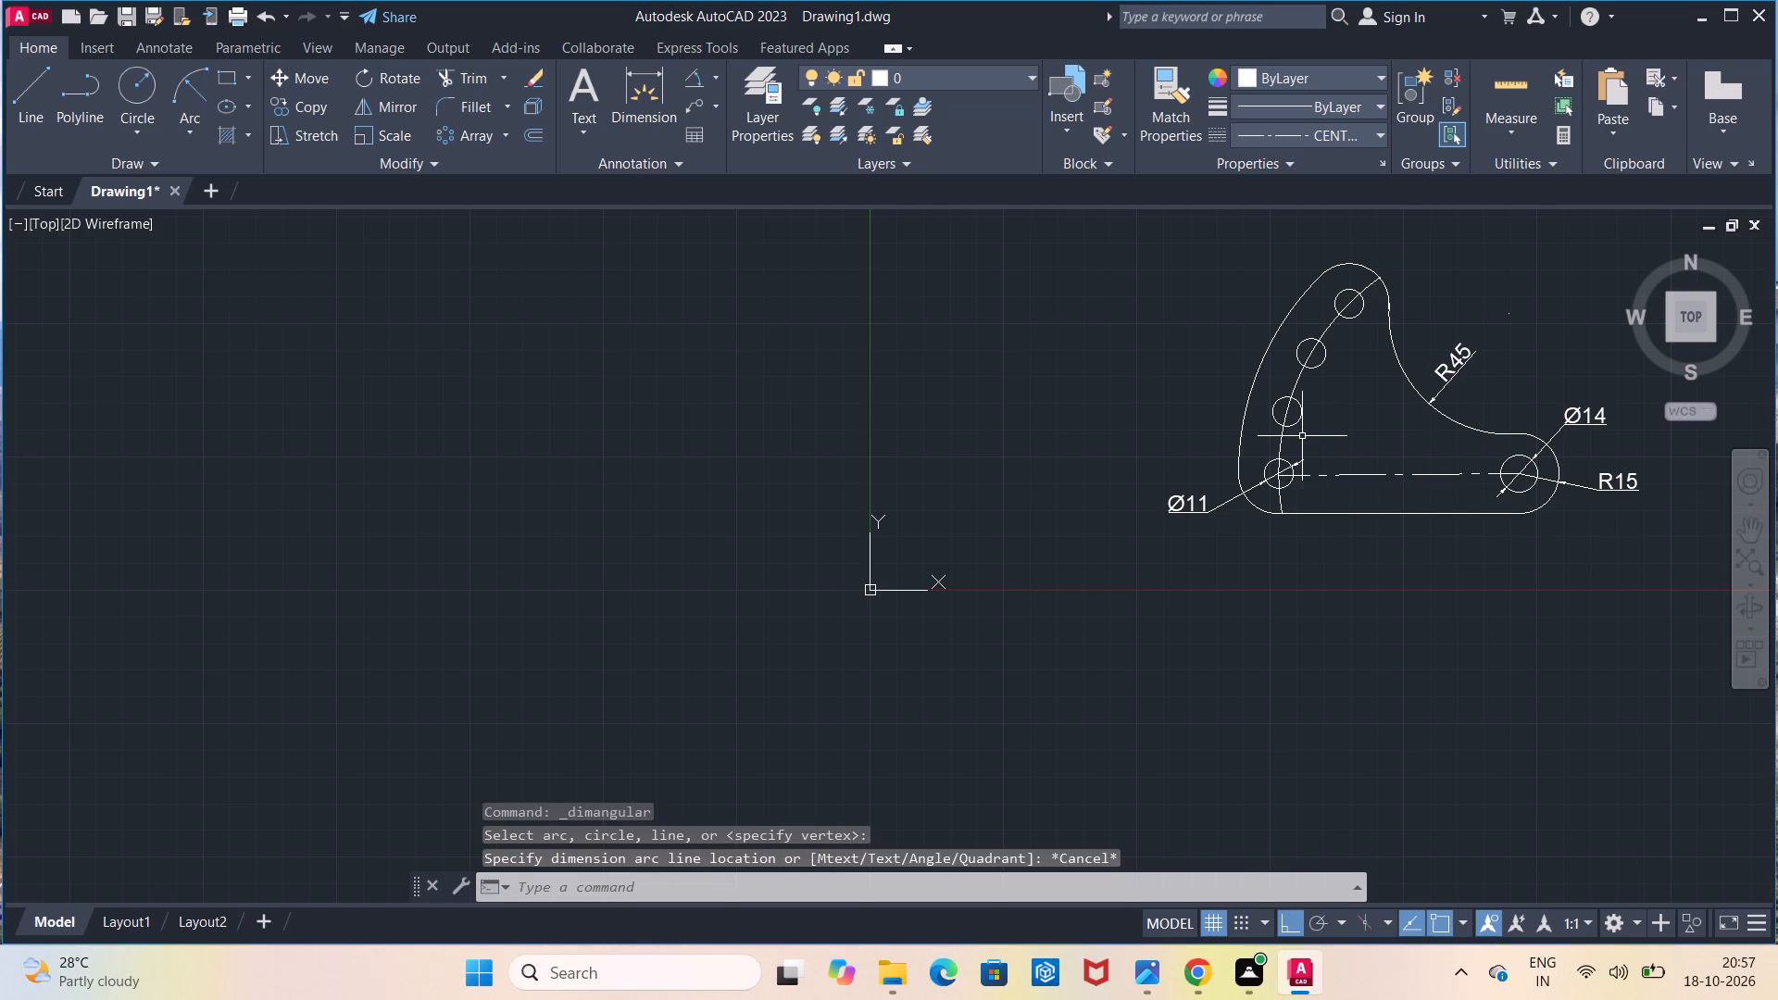
# Add a radius dimension to the rounded outline arc around the uppermost arrayed hole, placing the text outside, above the plate.
pyautogui.scroll(-1, 1245, 400)
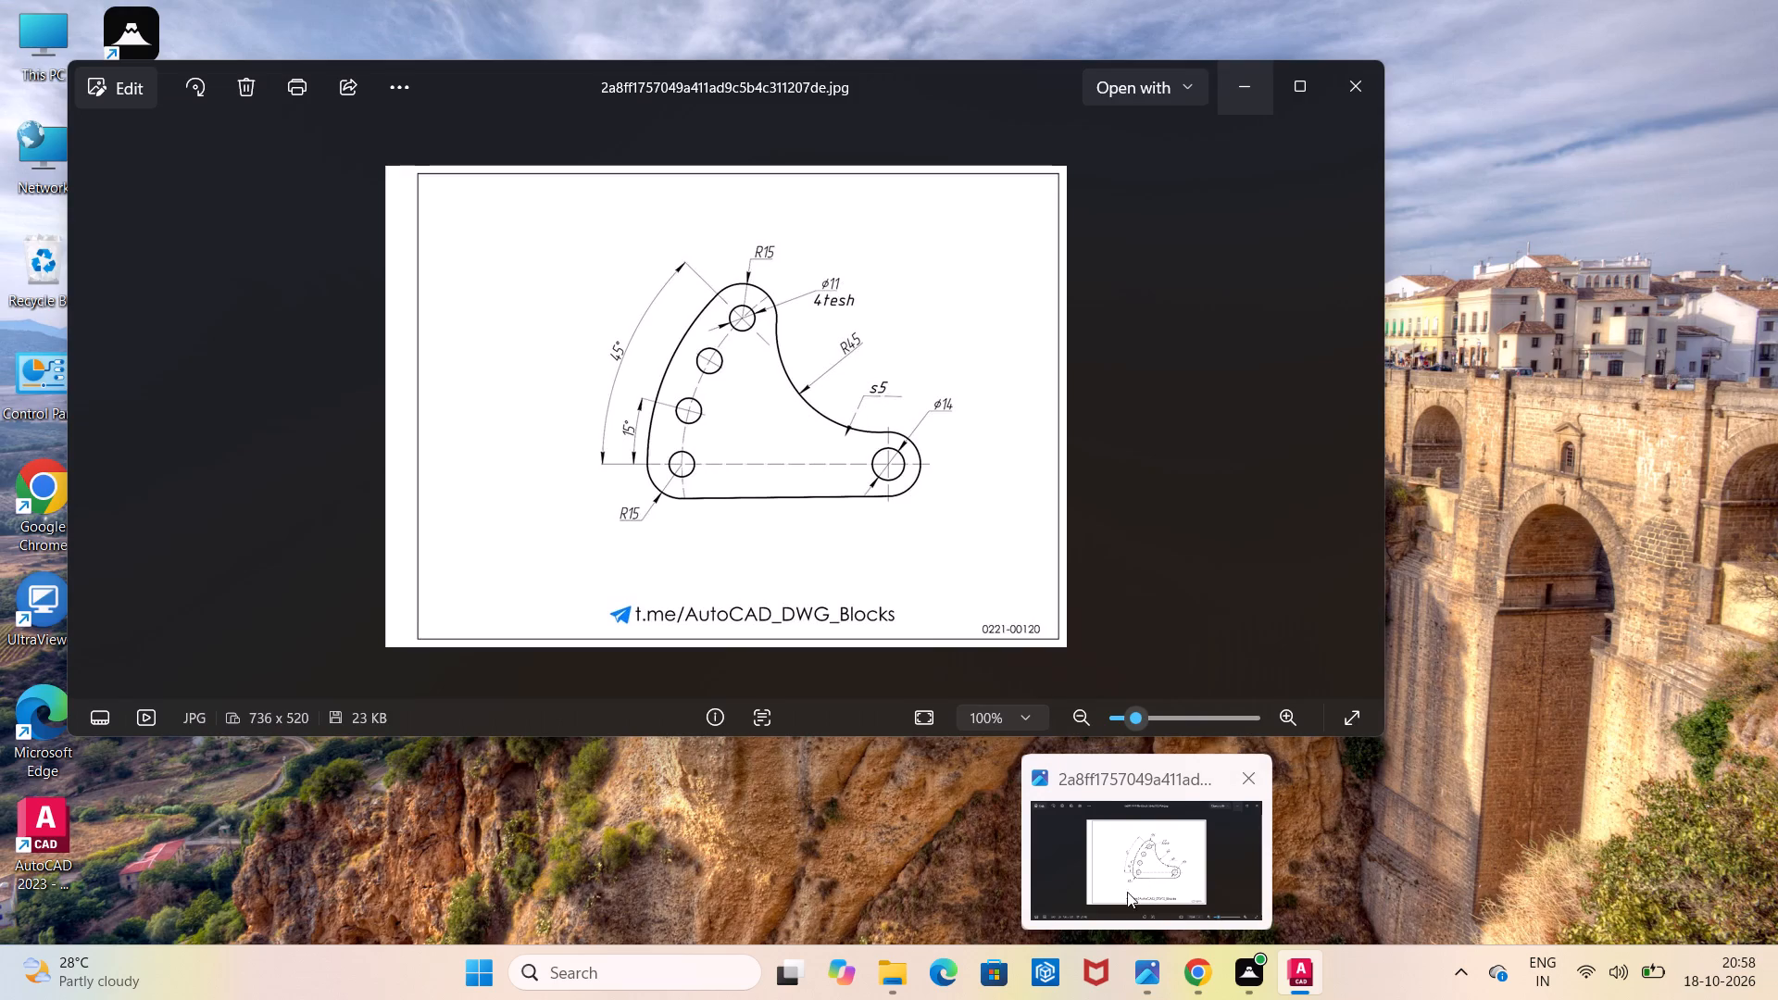
pyautogui.scroll(1, 1170, 590)
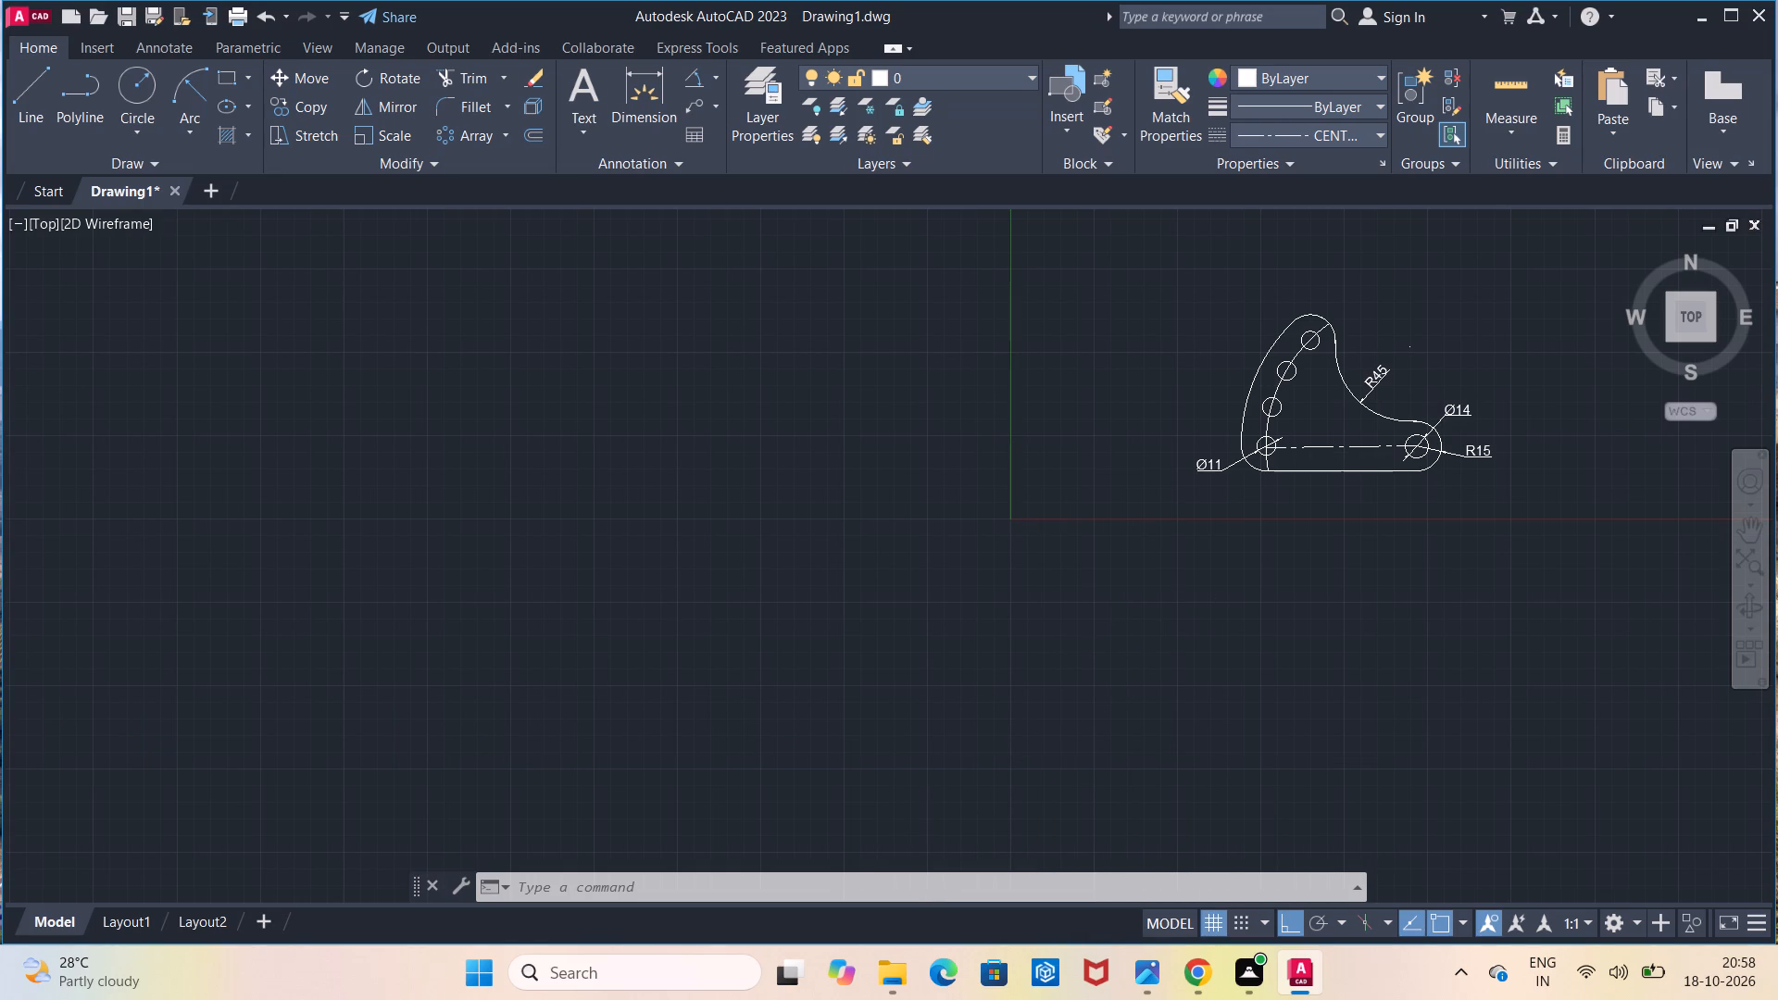
pyautogui.moveTo(1203, 546); pyautogui.dragTo(1141, 715, button='middle')
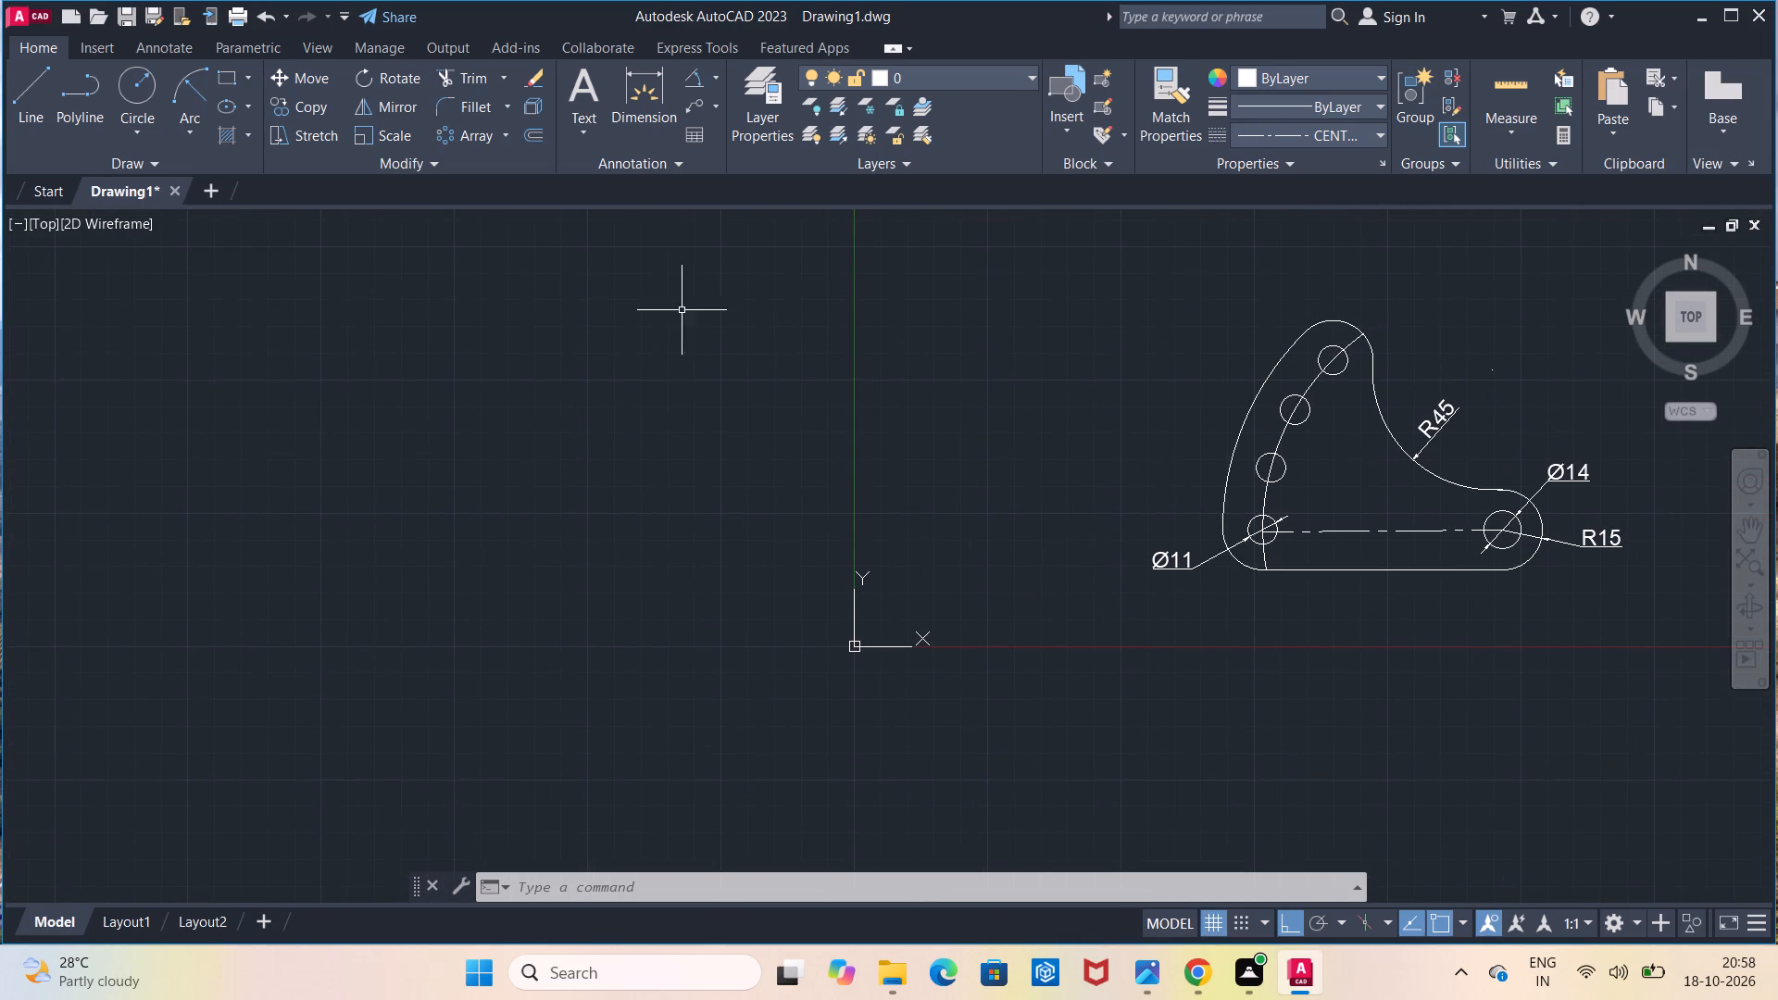
pyautogui.click(708, 77)
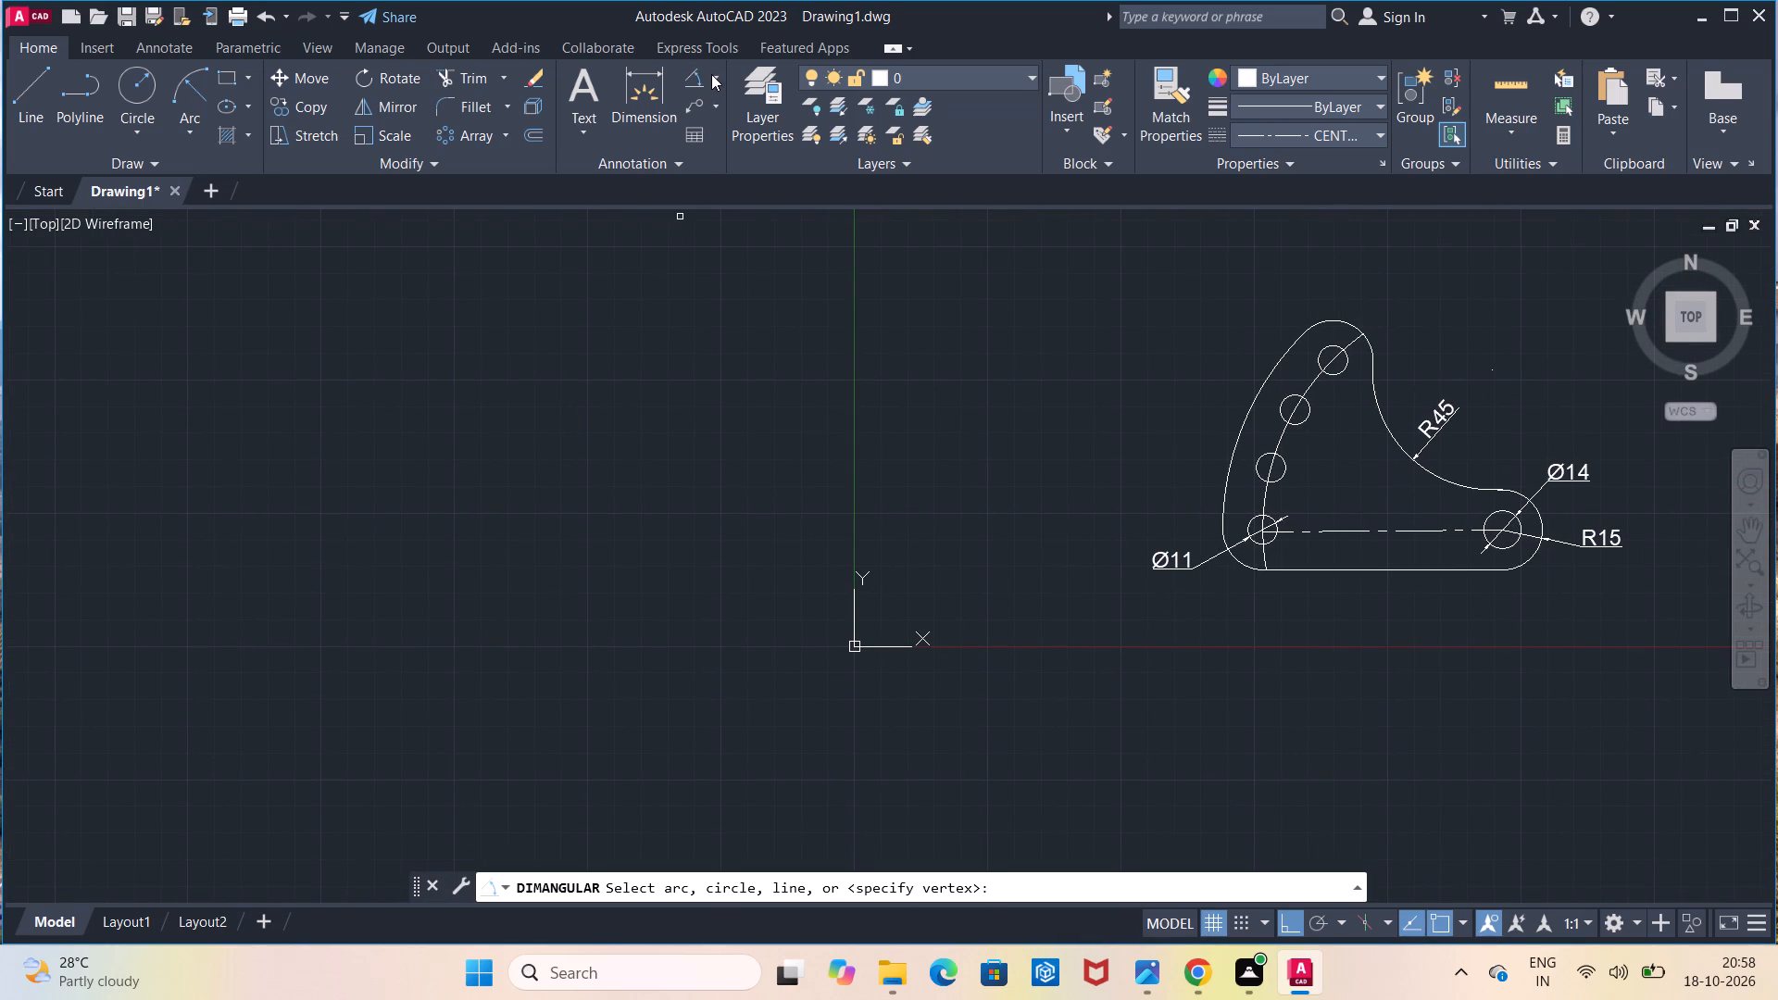
pyautogui.click(711, 74)
pyautogui.click(698, 297)
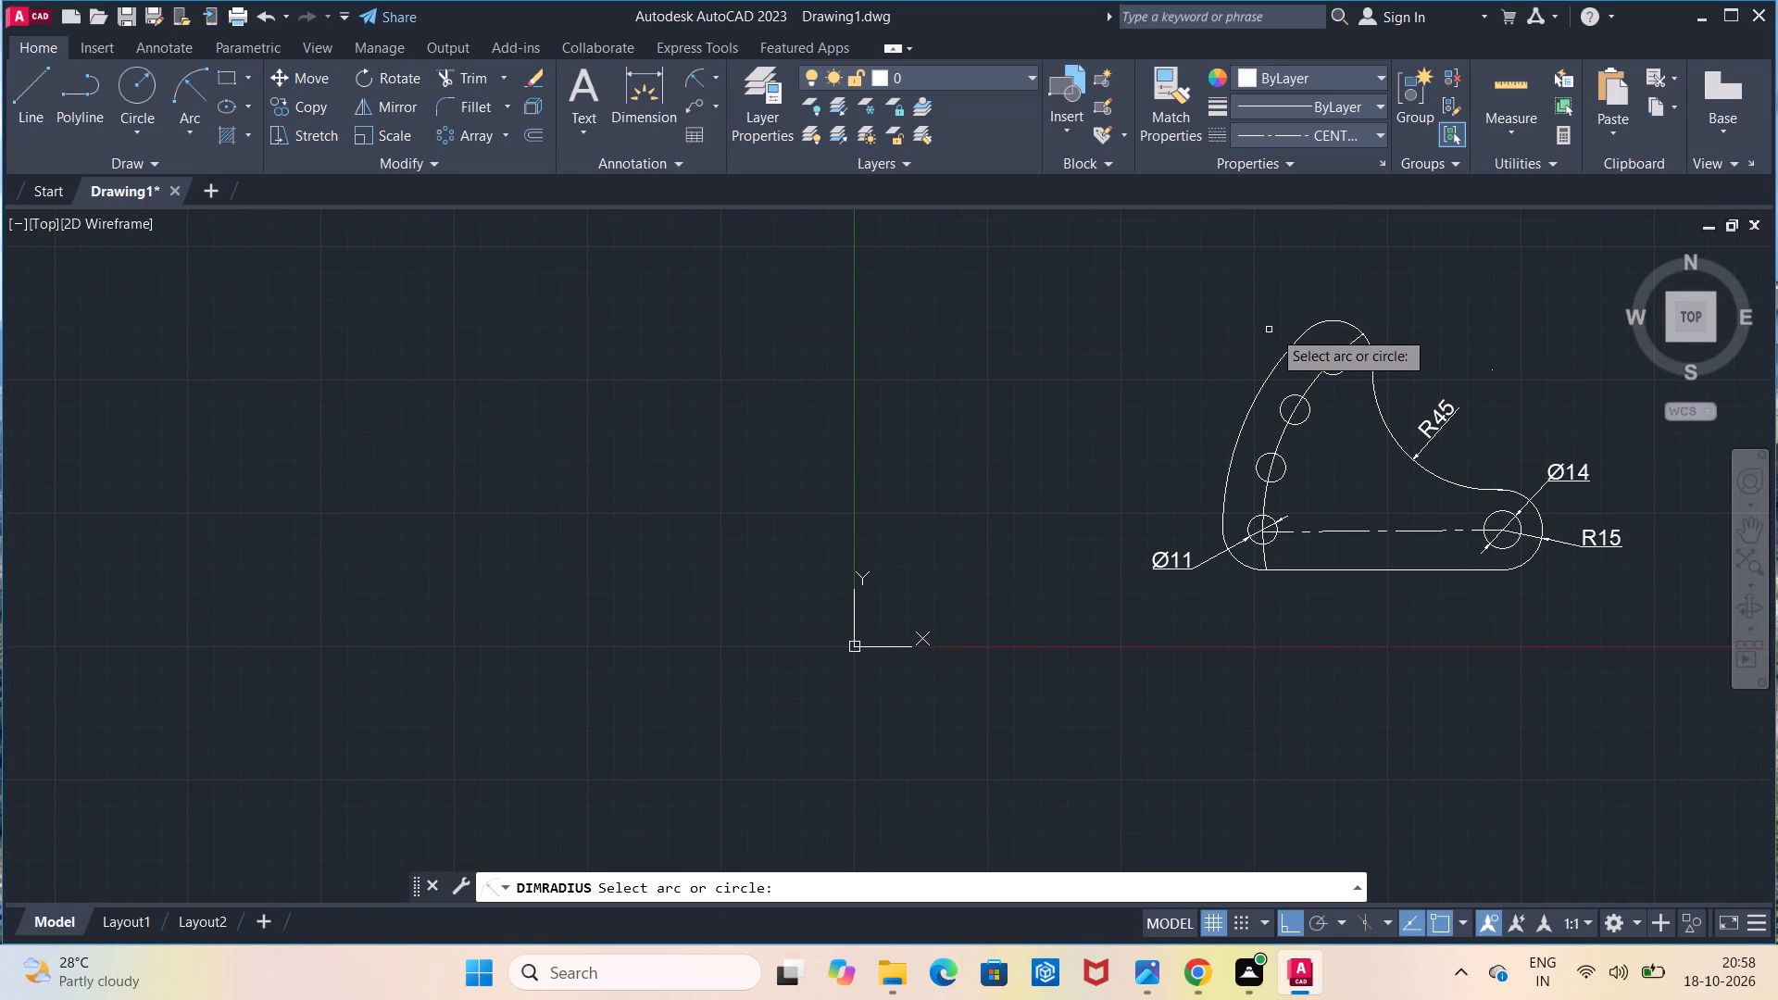
pyautogui.click(1346, 322)
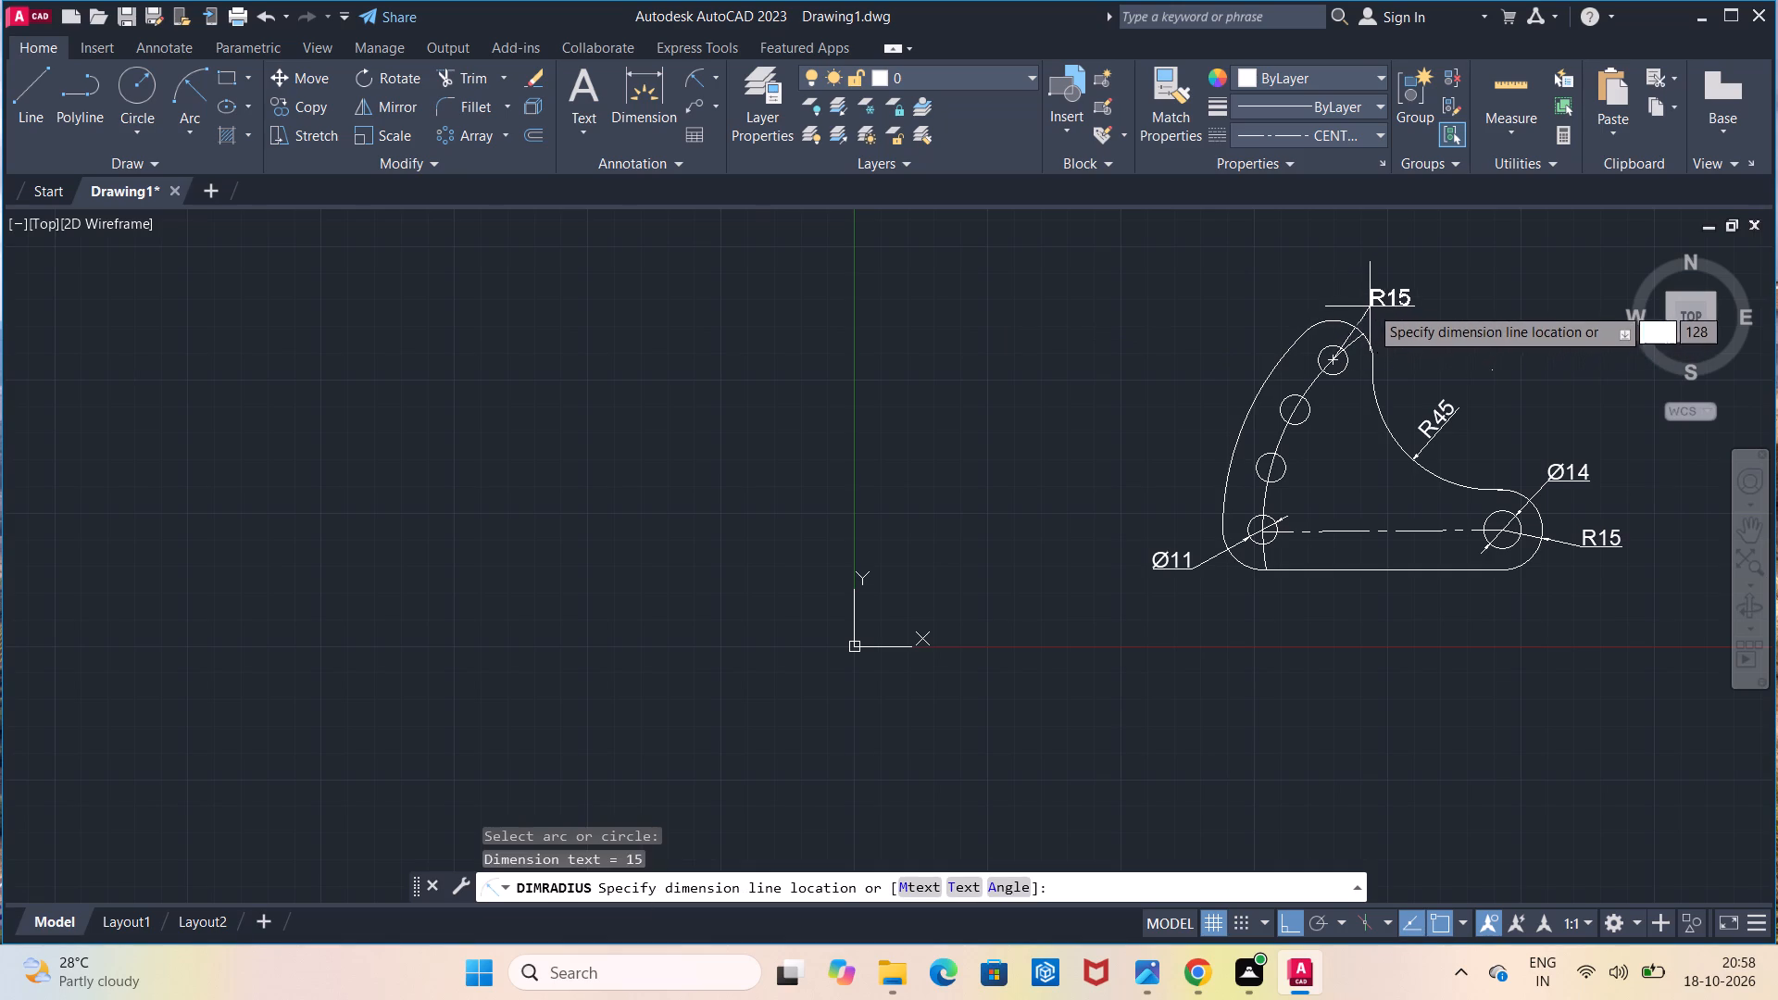
pyautogui.click(1372, 306)
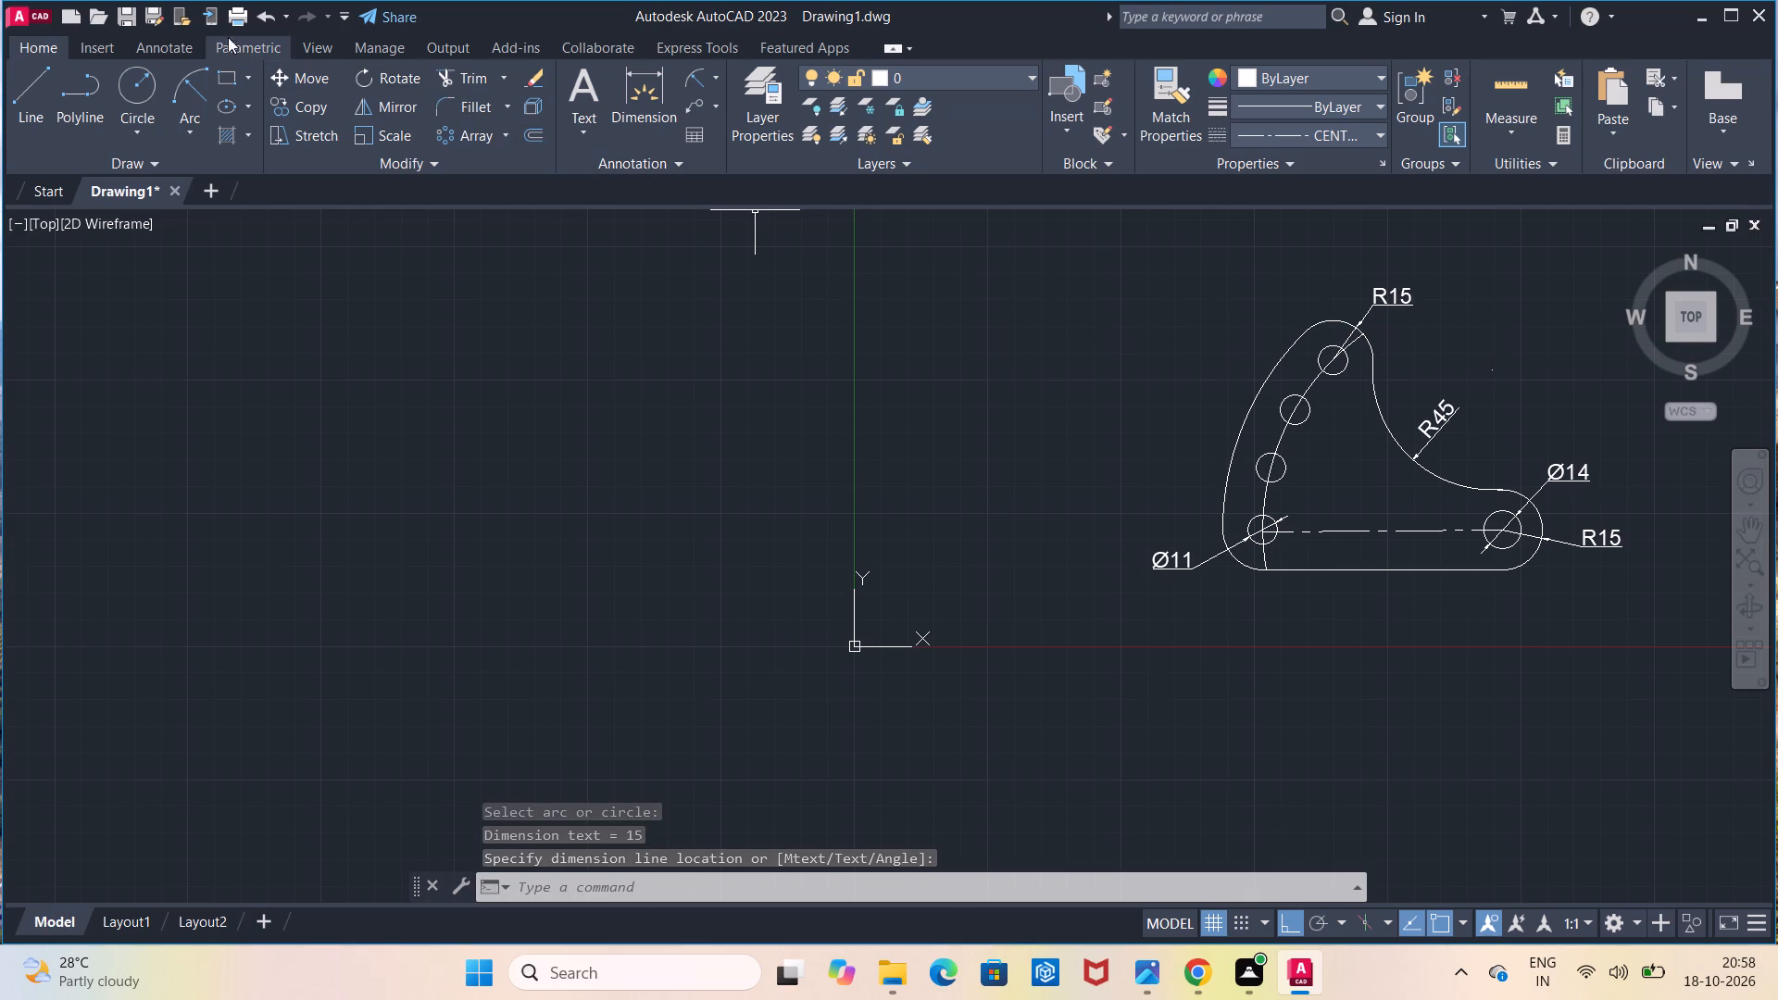
# Run the LOGFILEOFF command to turn off log file recording.
pyautogui.click(783, 892)
pyautogui.write('lo')
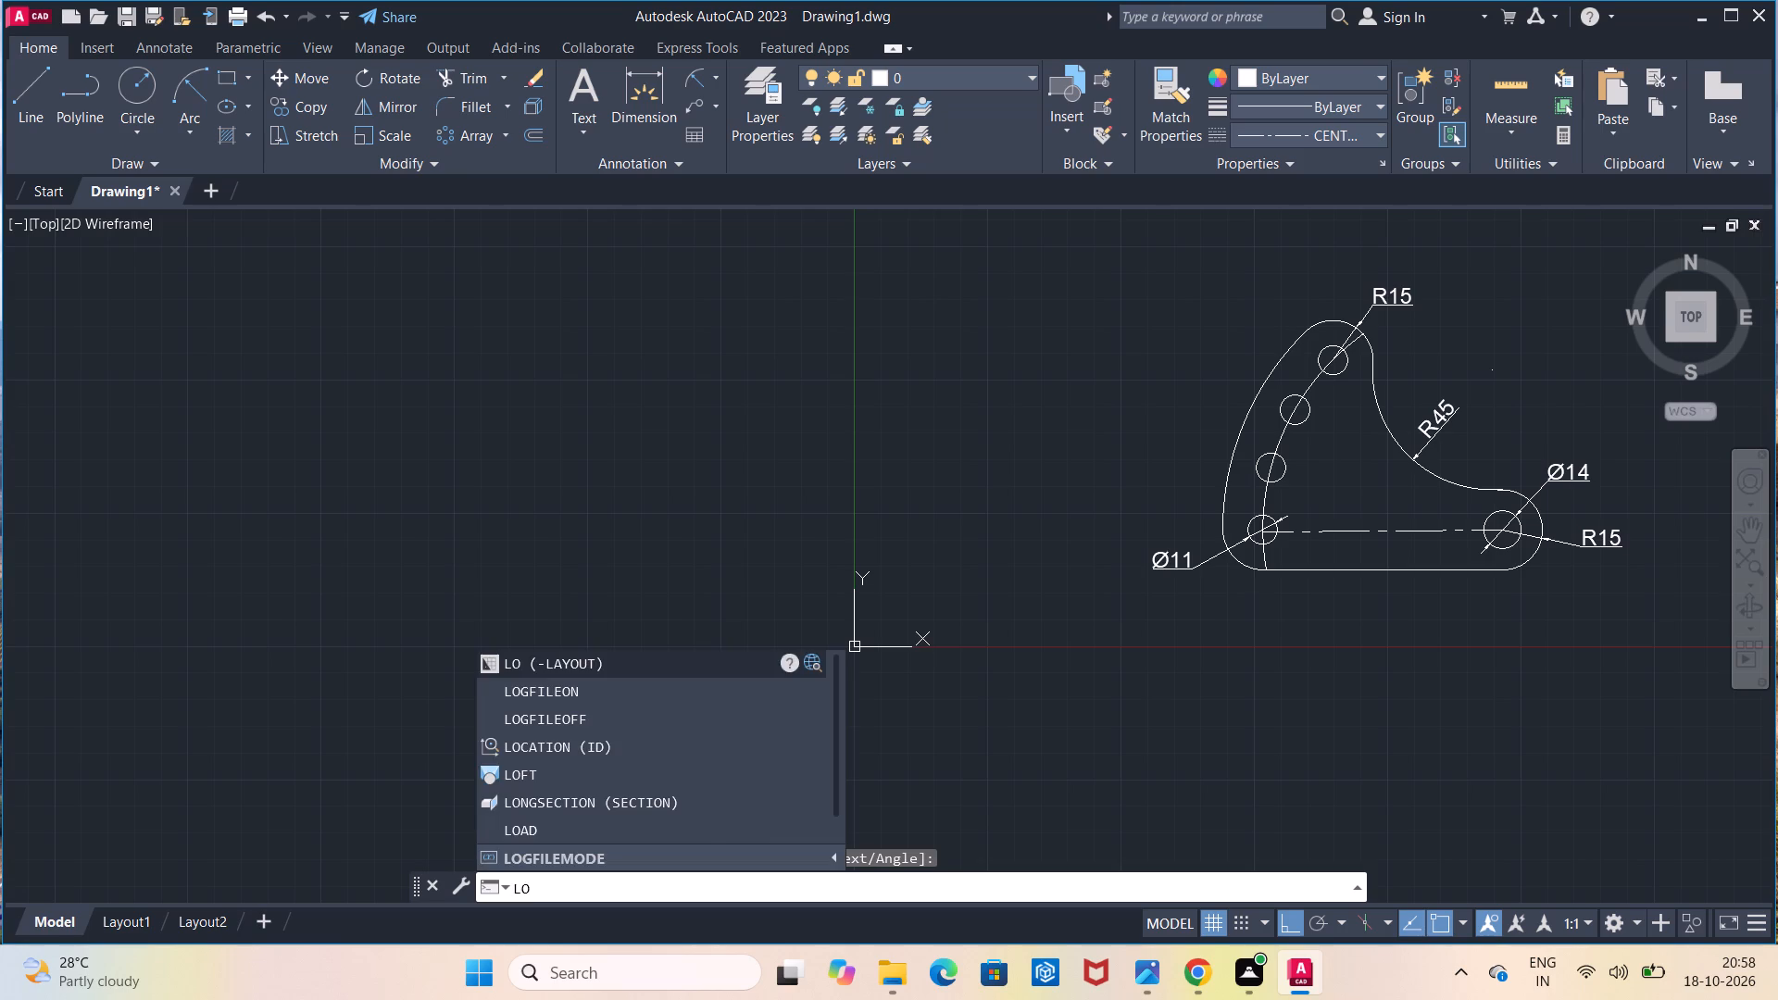
pyautogui.press('g')
pyautogui.click(613, 721)
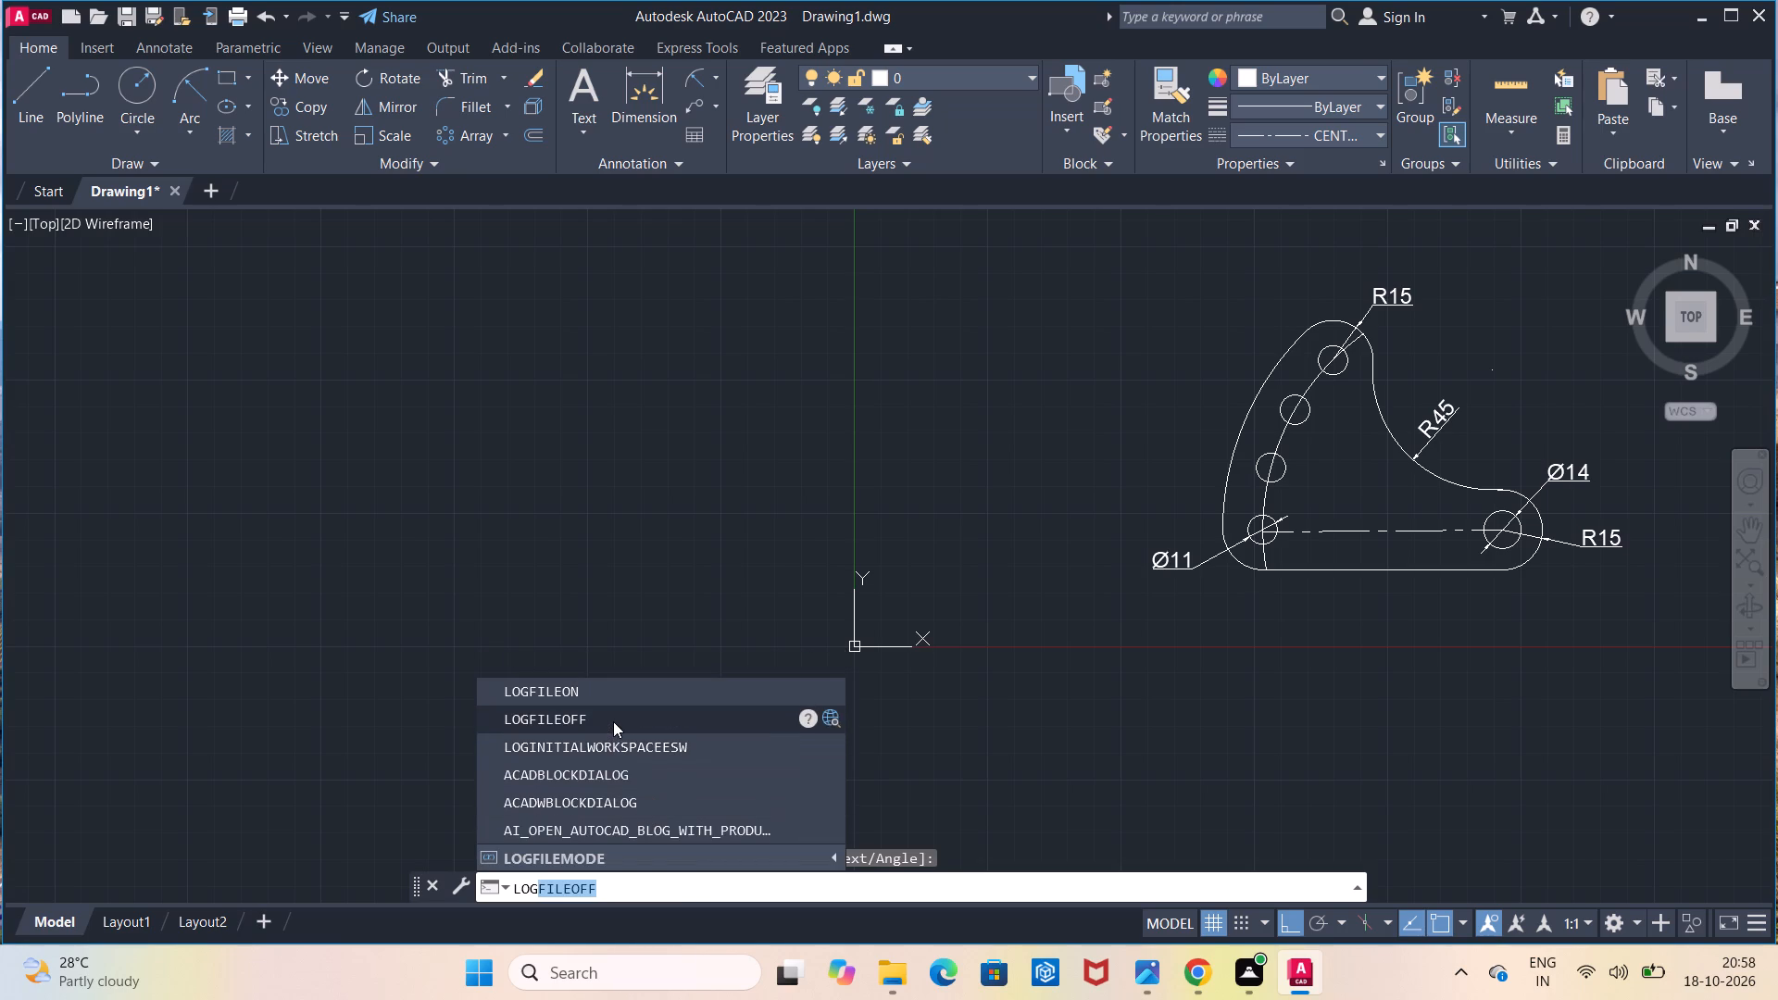
# Save the drawing as Sector Plate in the Documents folder, in AutoCAD 2018 Drawing format.
pyautogui.click(135, 23)
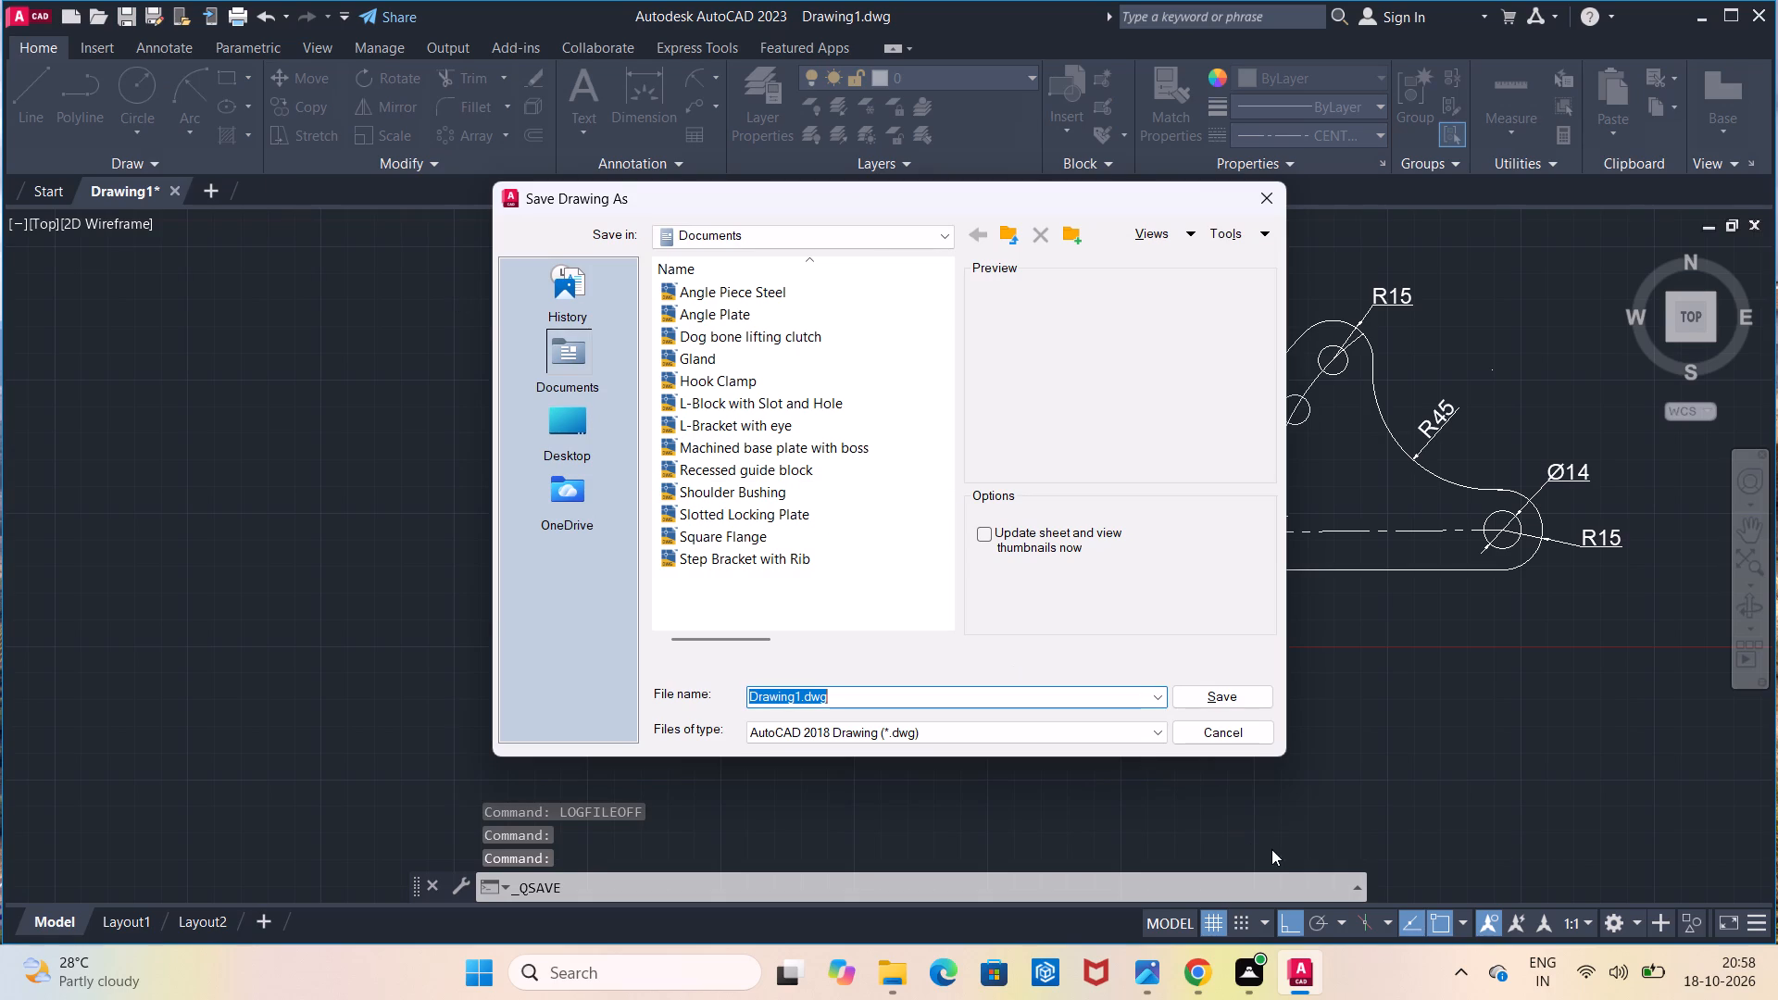
pyautogui.press('BackSpace')
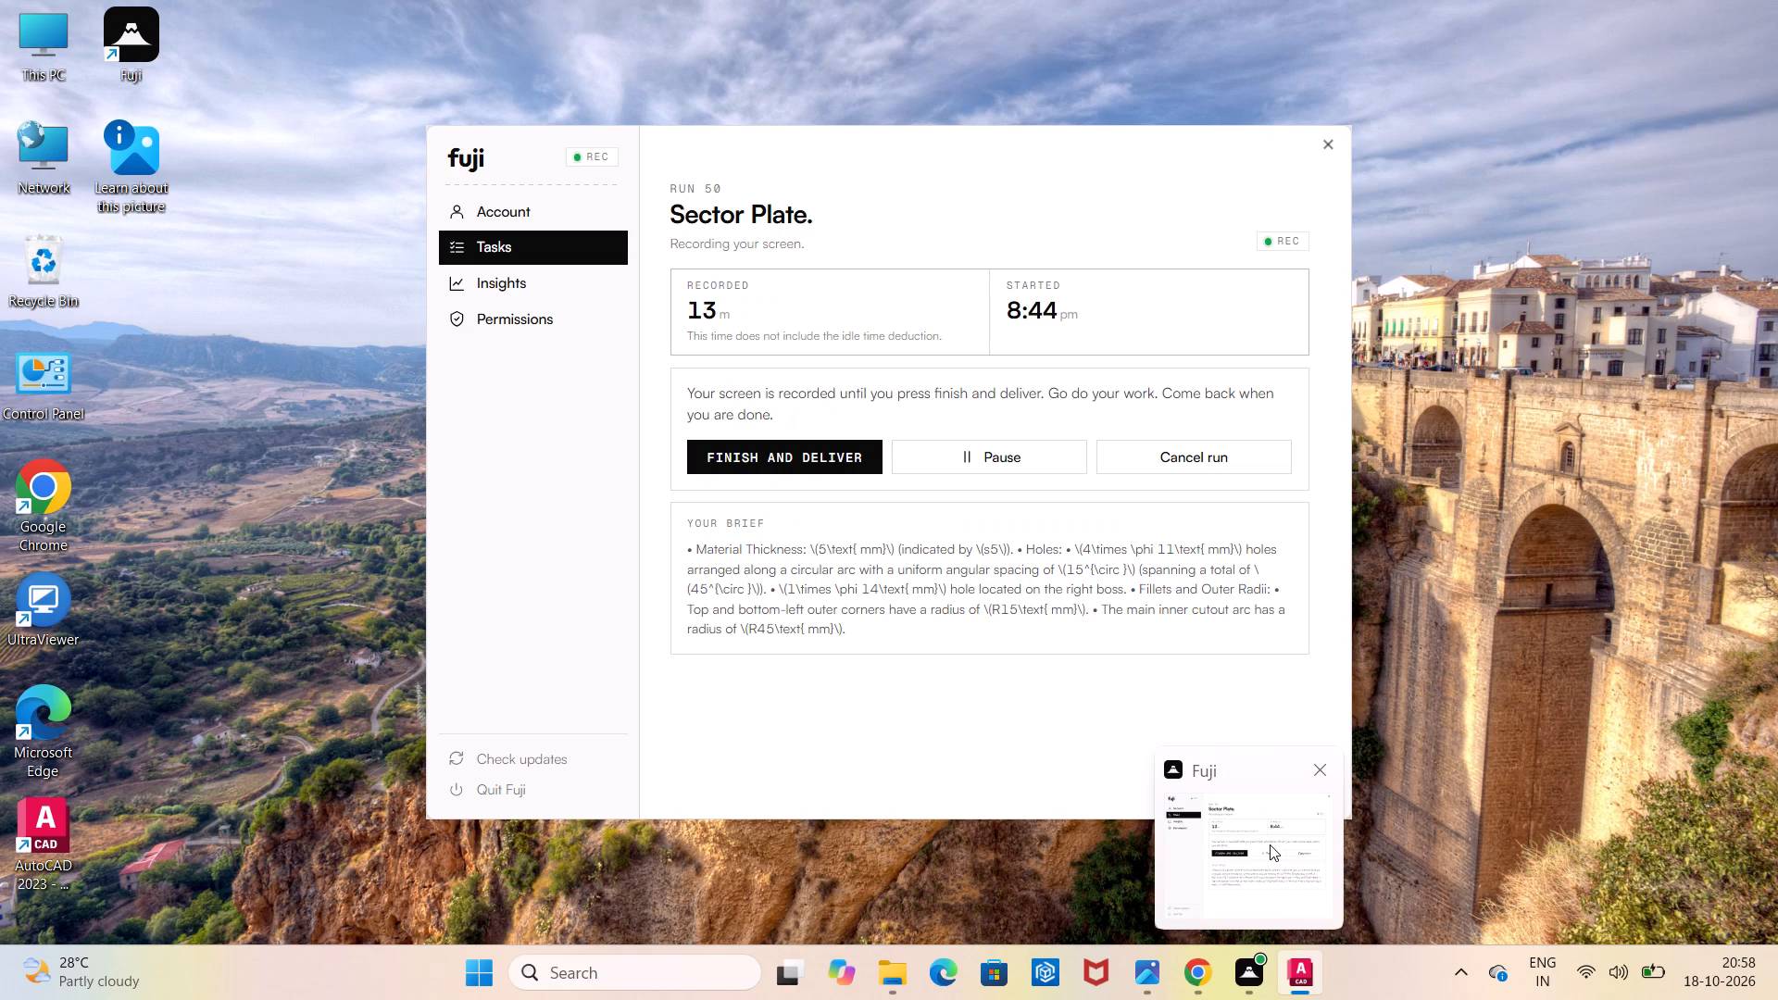
pyautogui.press('s')
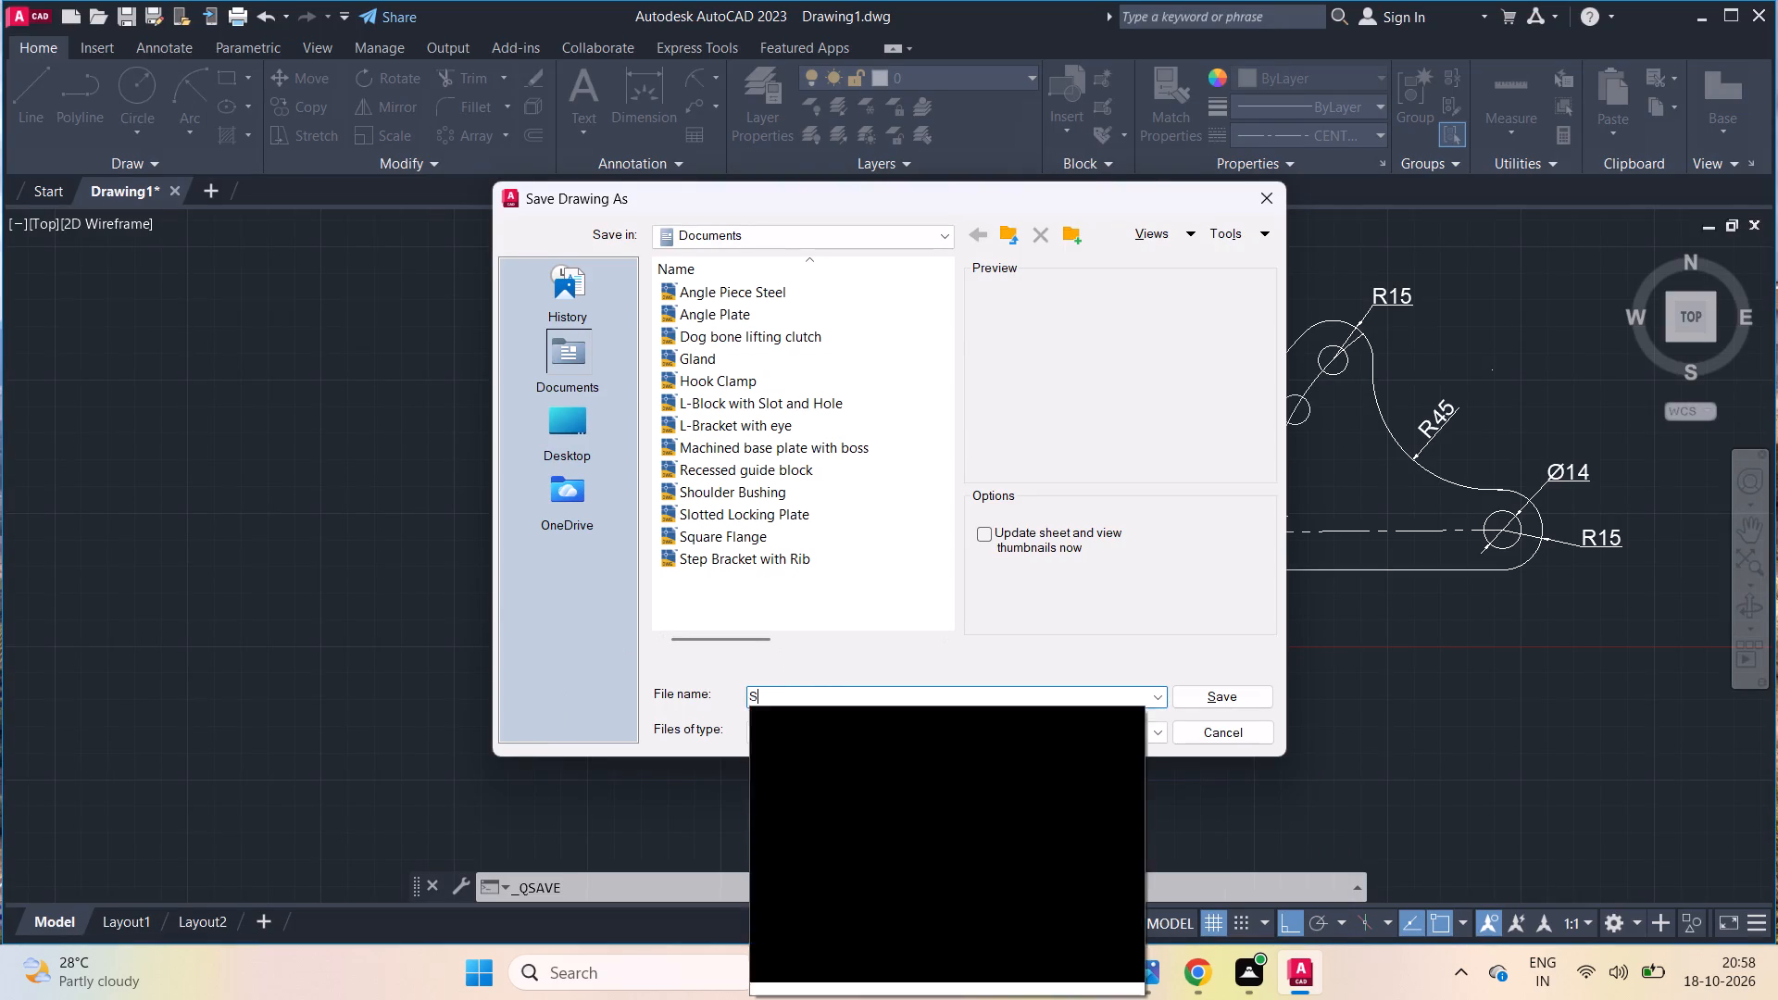
pyautogui.write('ect')
pyautogui.write('or')
pyautogui.press('space')
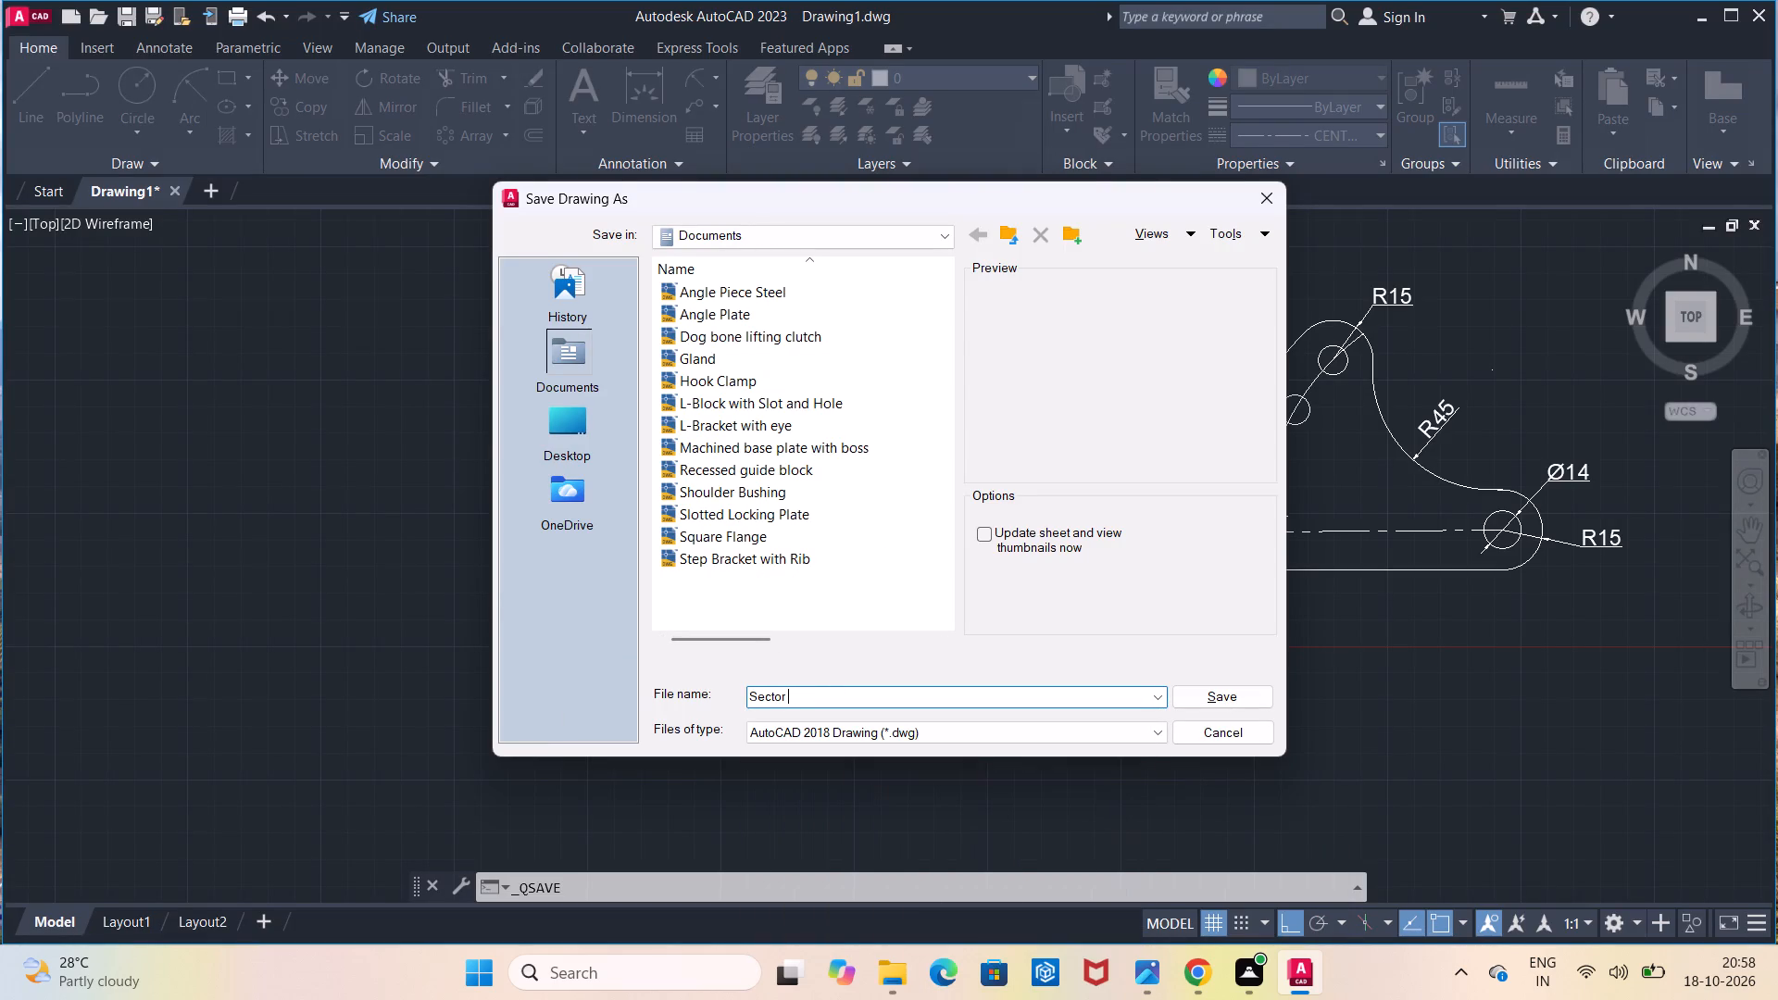
pyautogui.press('p')
pyautogui.write('late')
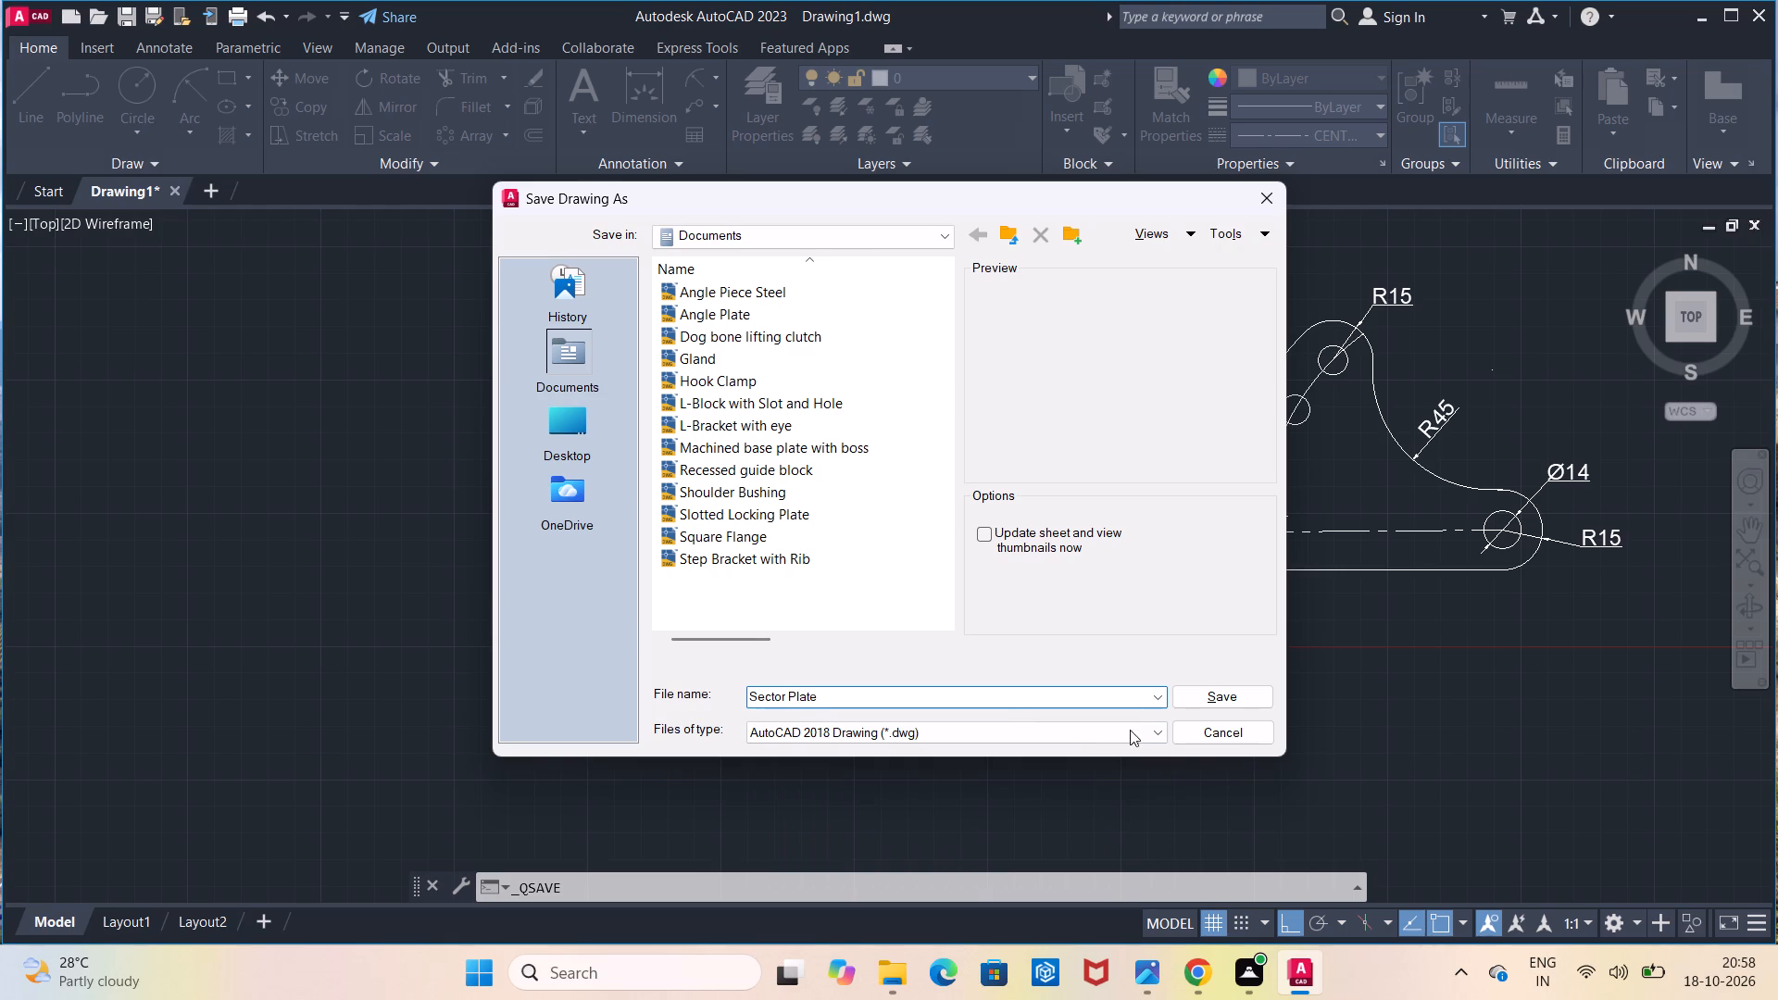
pyautogui.click(1195, 696)
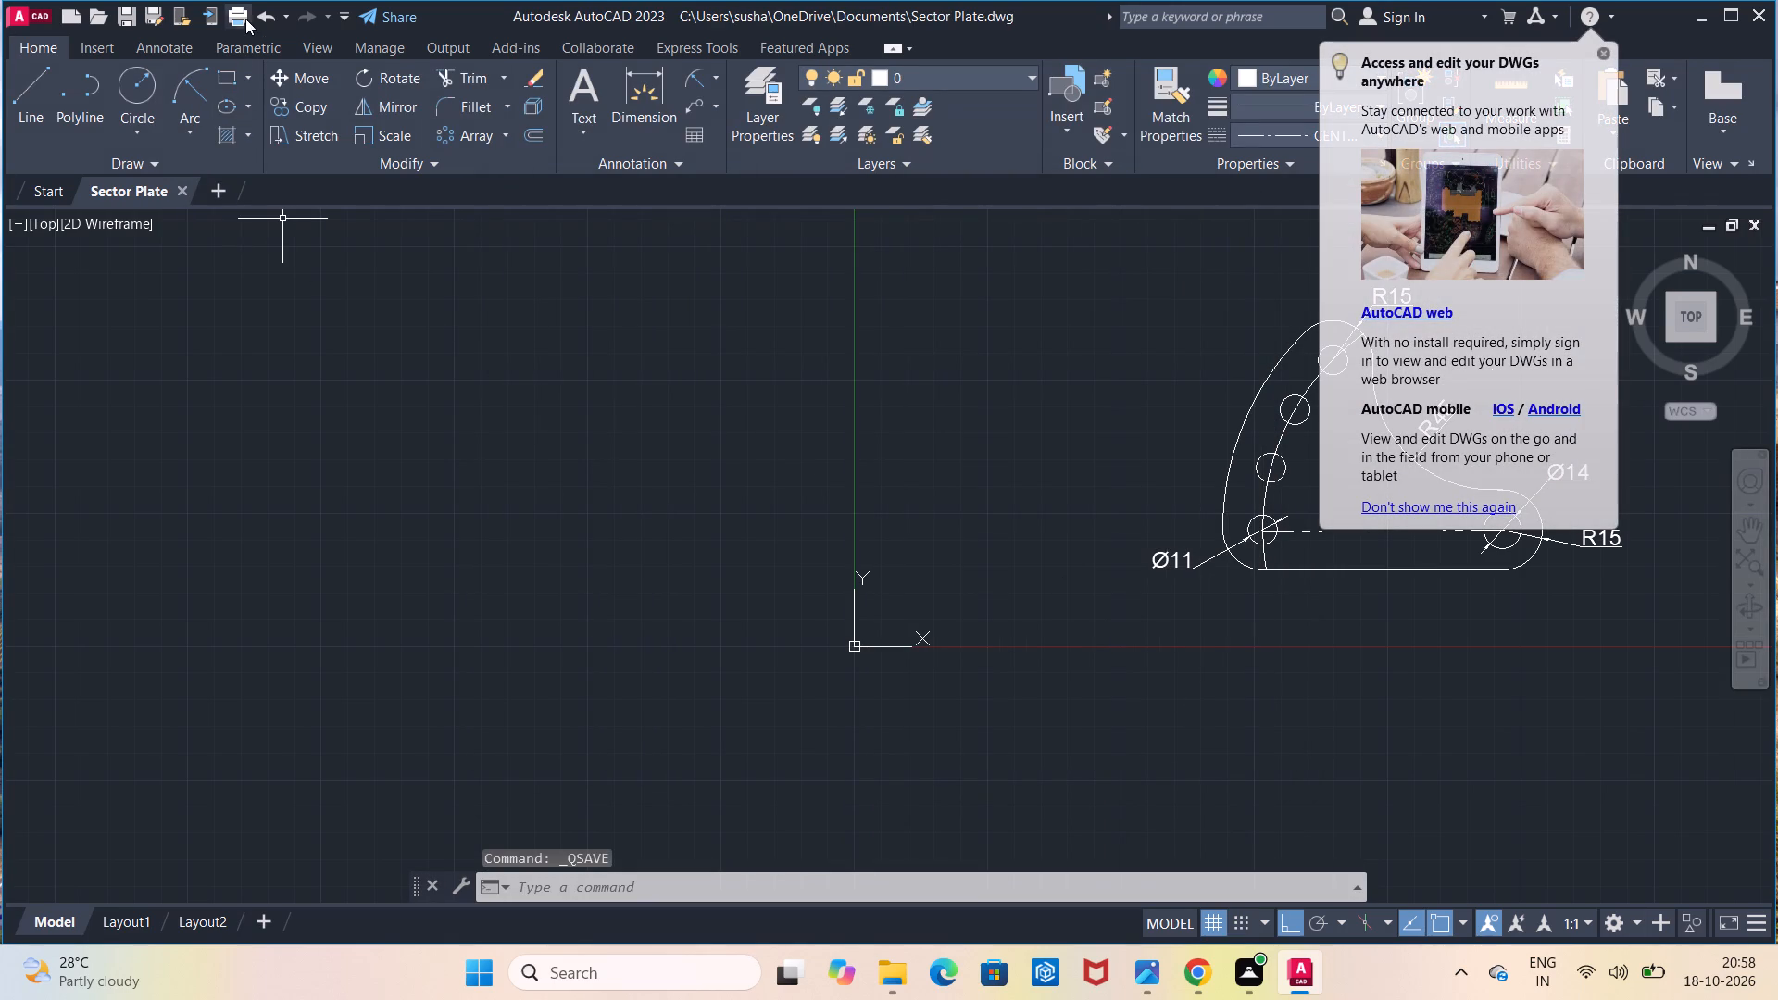
# Set up a plot on ISO A4 (297.00 x 210.00 MM) paper, centred and in landscape orientation.
pyautogui.click(245, 19)
pyautogui.click(721, 506)
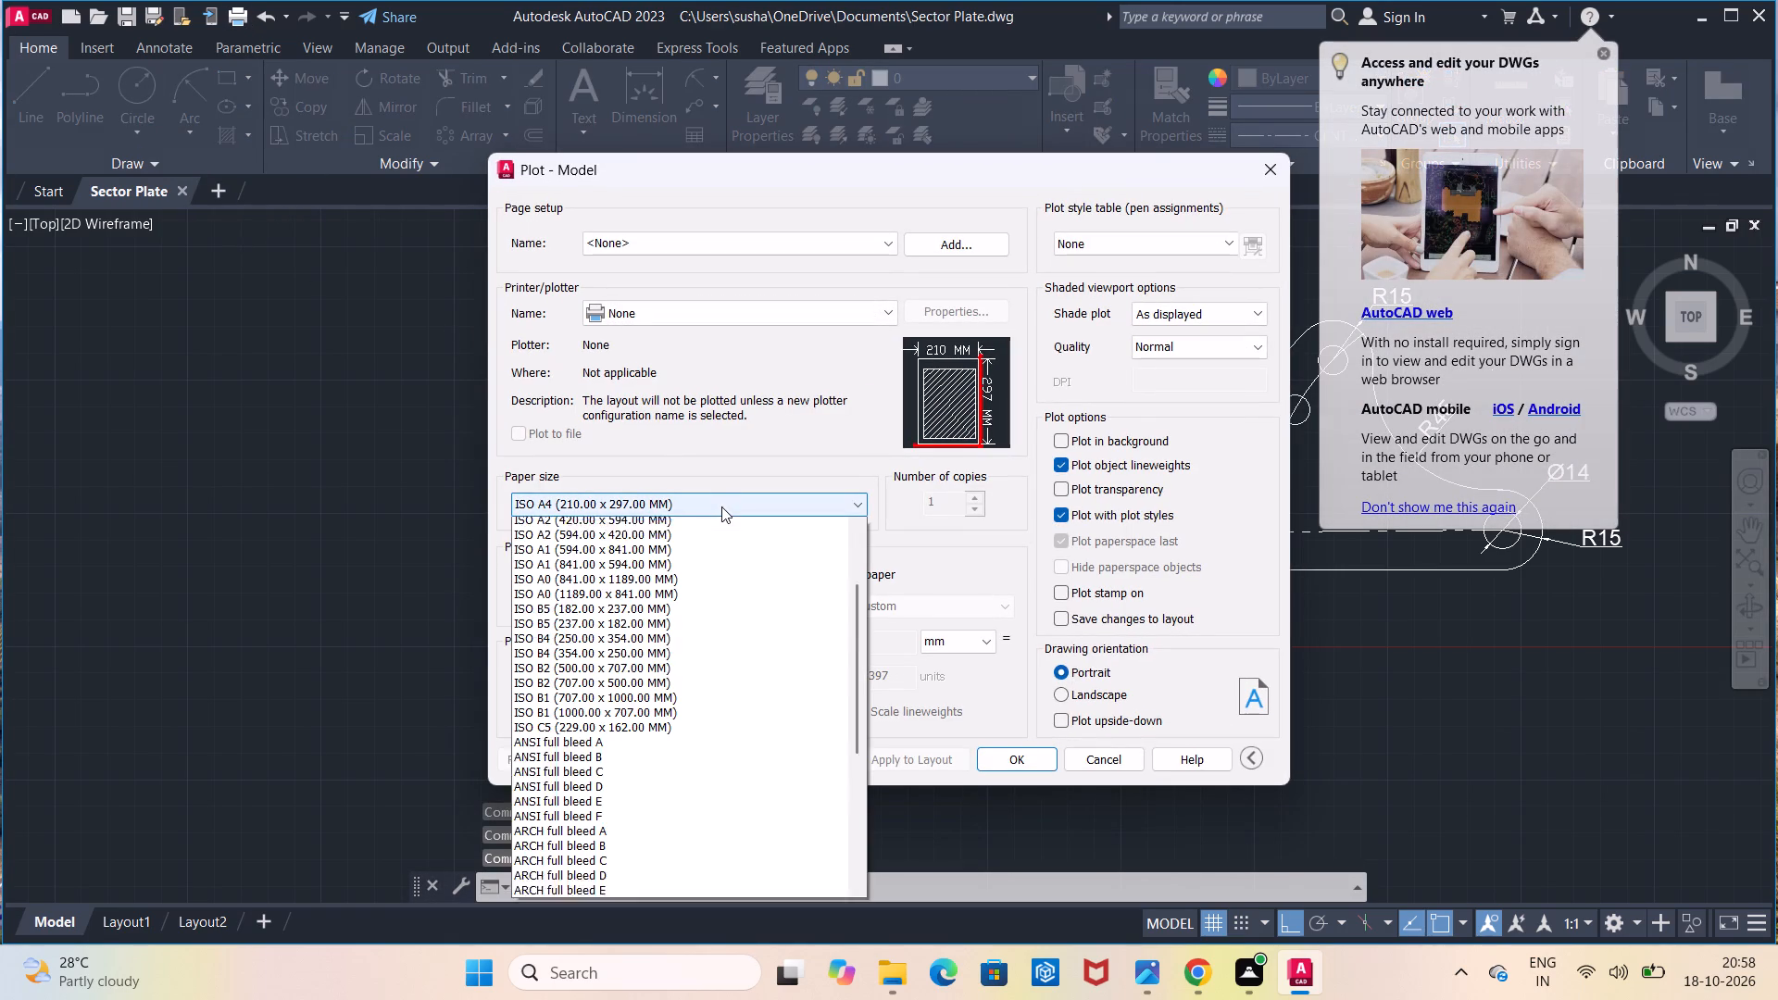
pyautogui.click(740, 539)
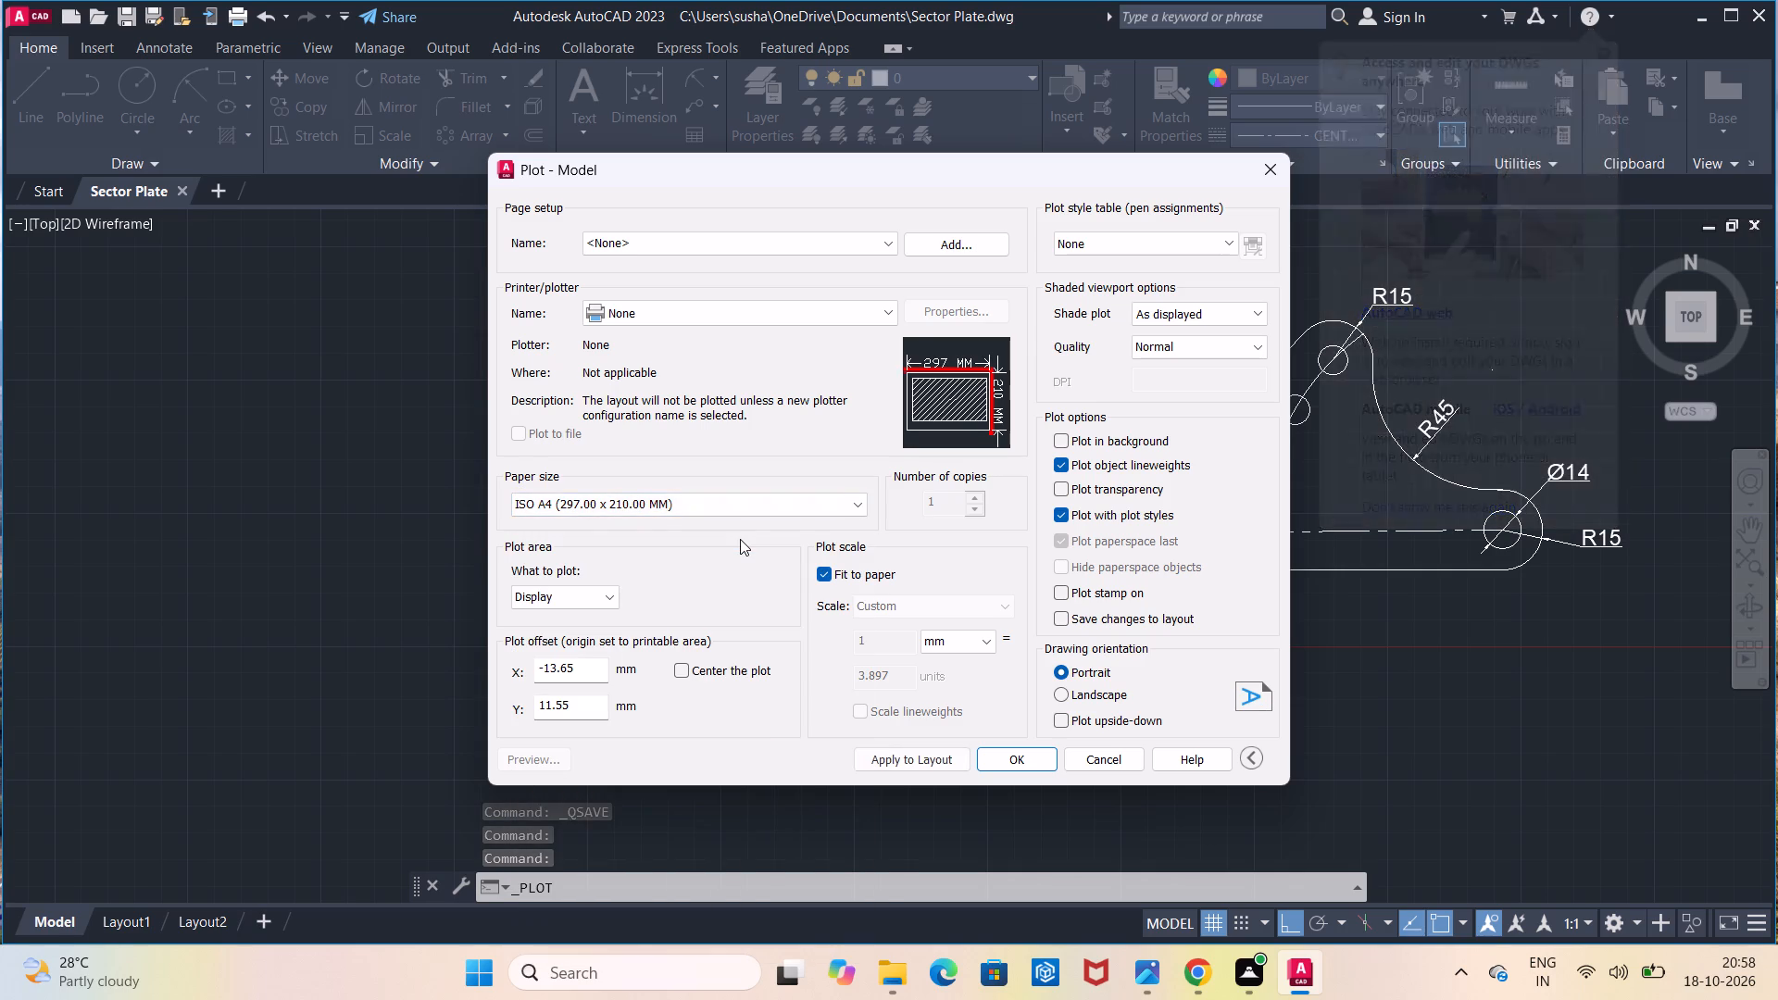
pyautogui.click(679, 673)
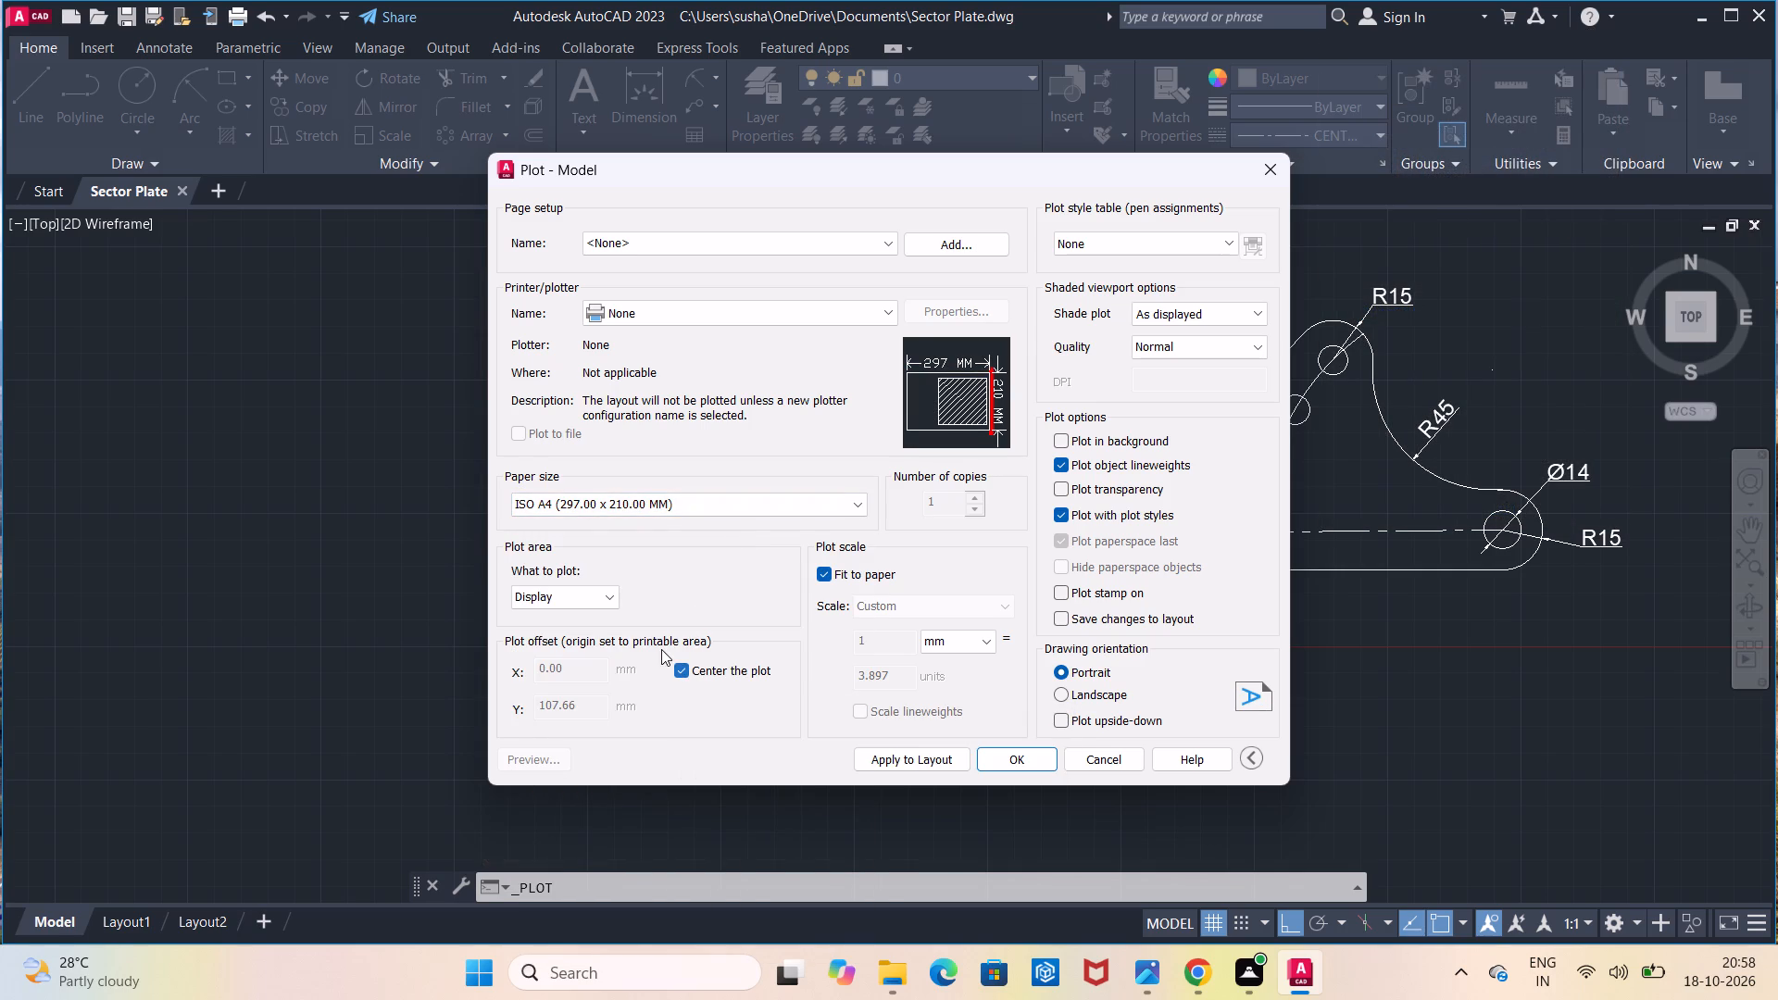
pyautogui.click(1059, 690)
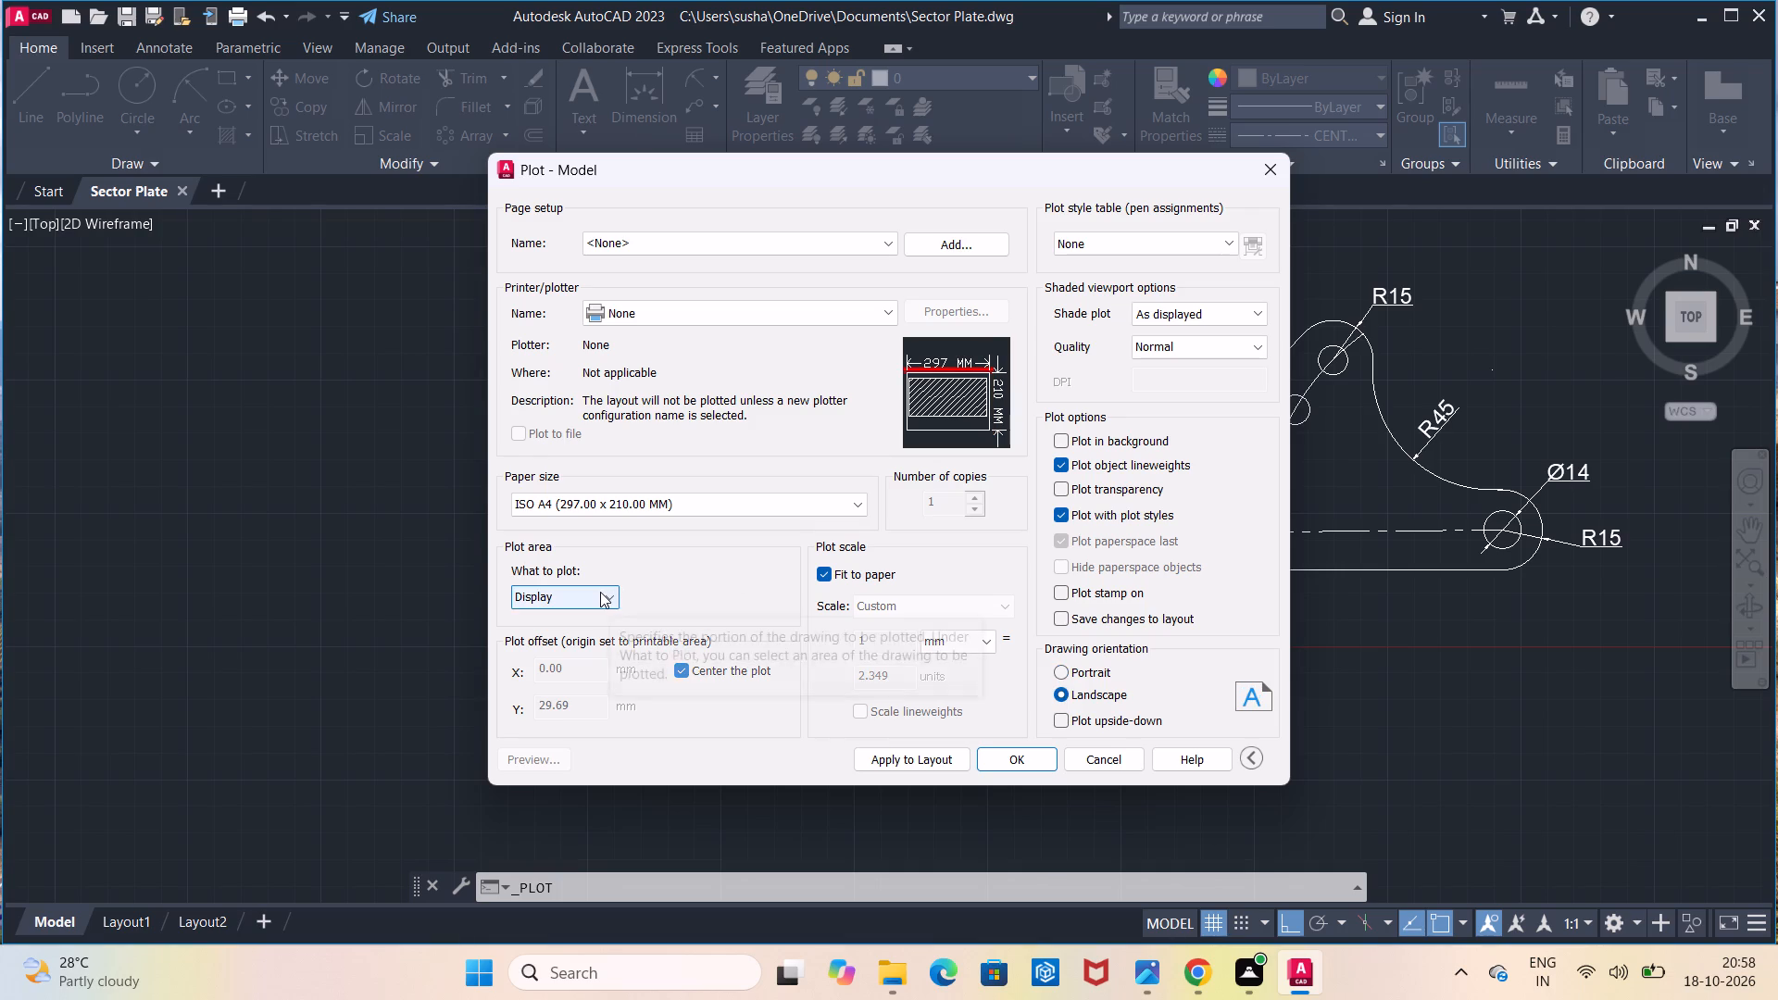
# Set the plot area to a window enclosing the whole plate and all its dimensions.
pyautogui.click(600, 592)
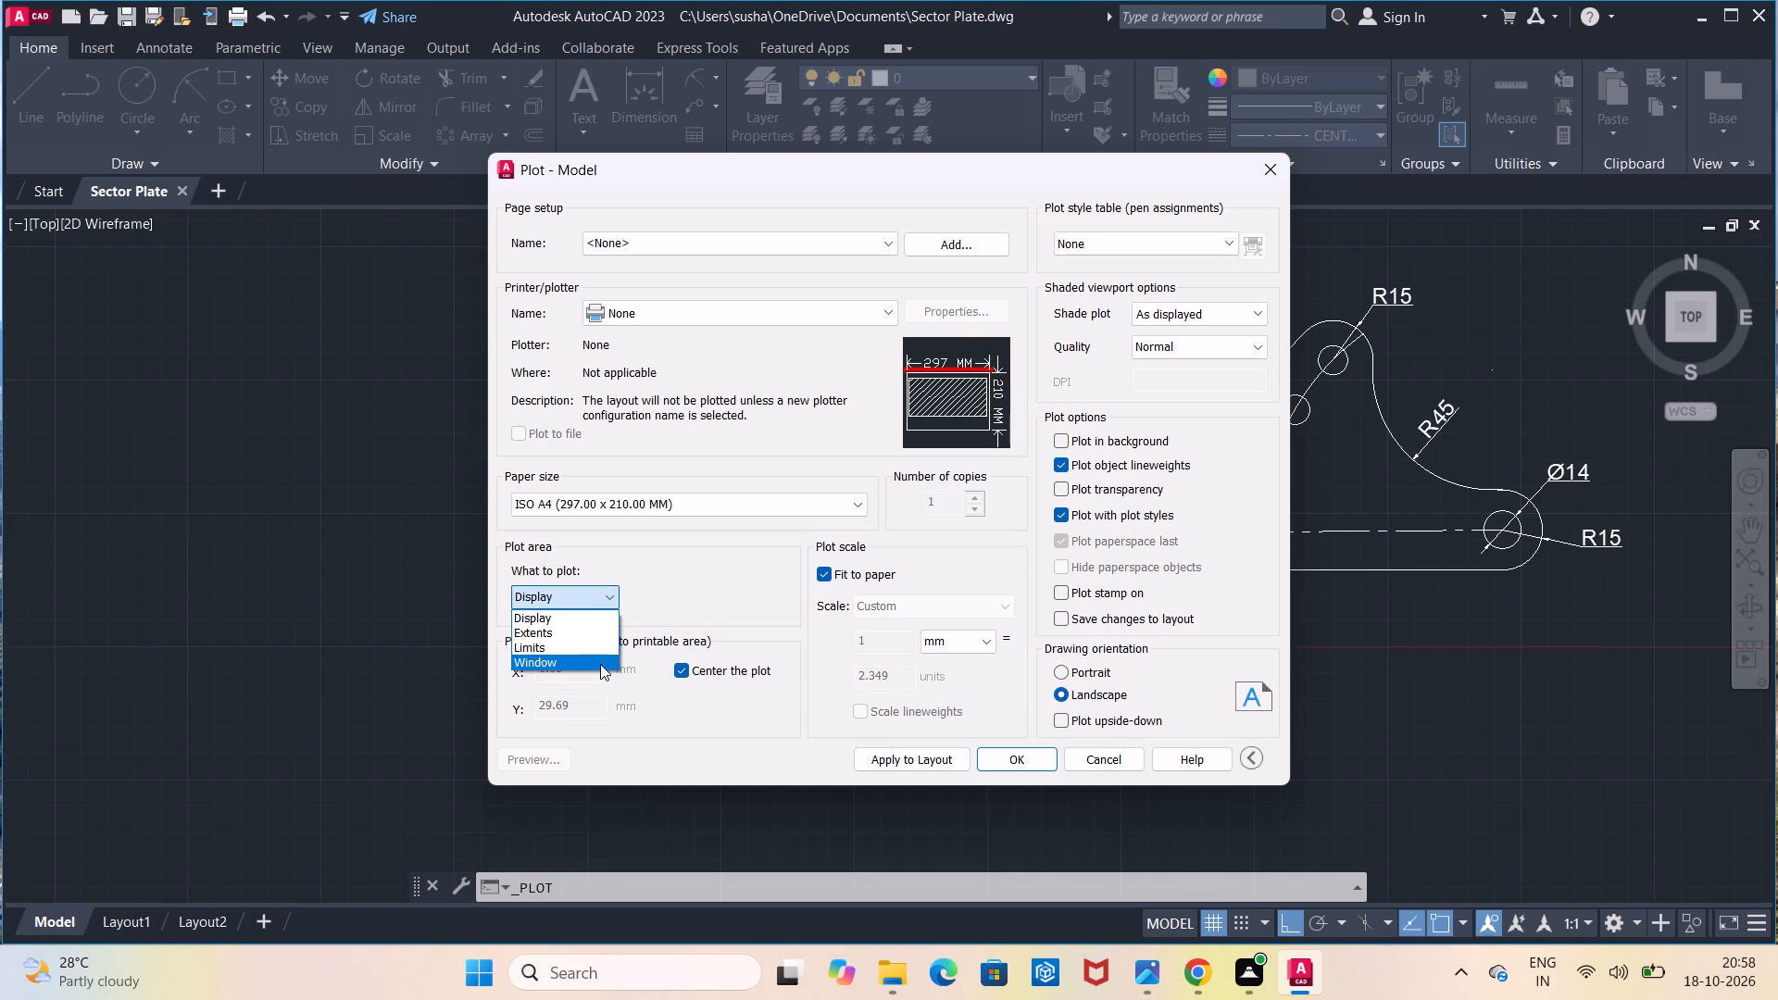
pyautogui.click(600, 664)
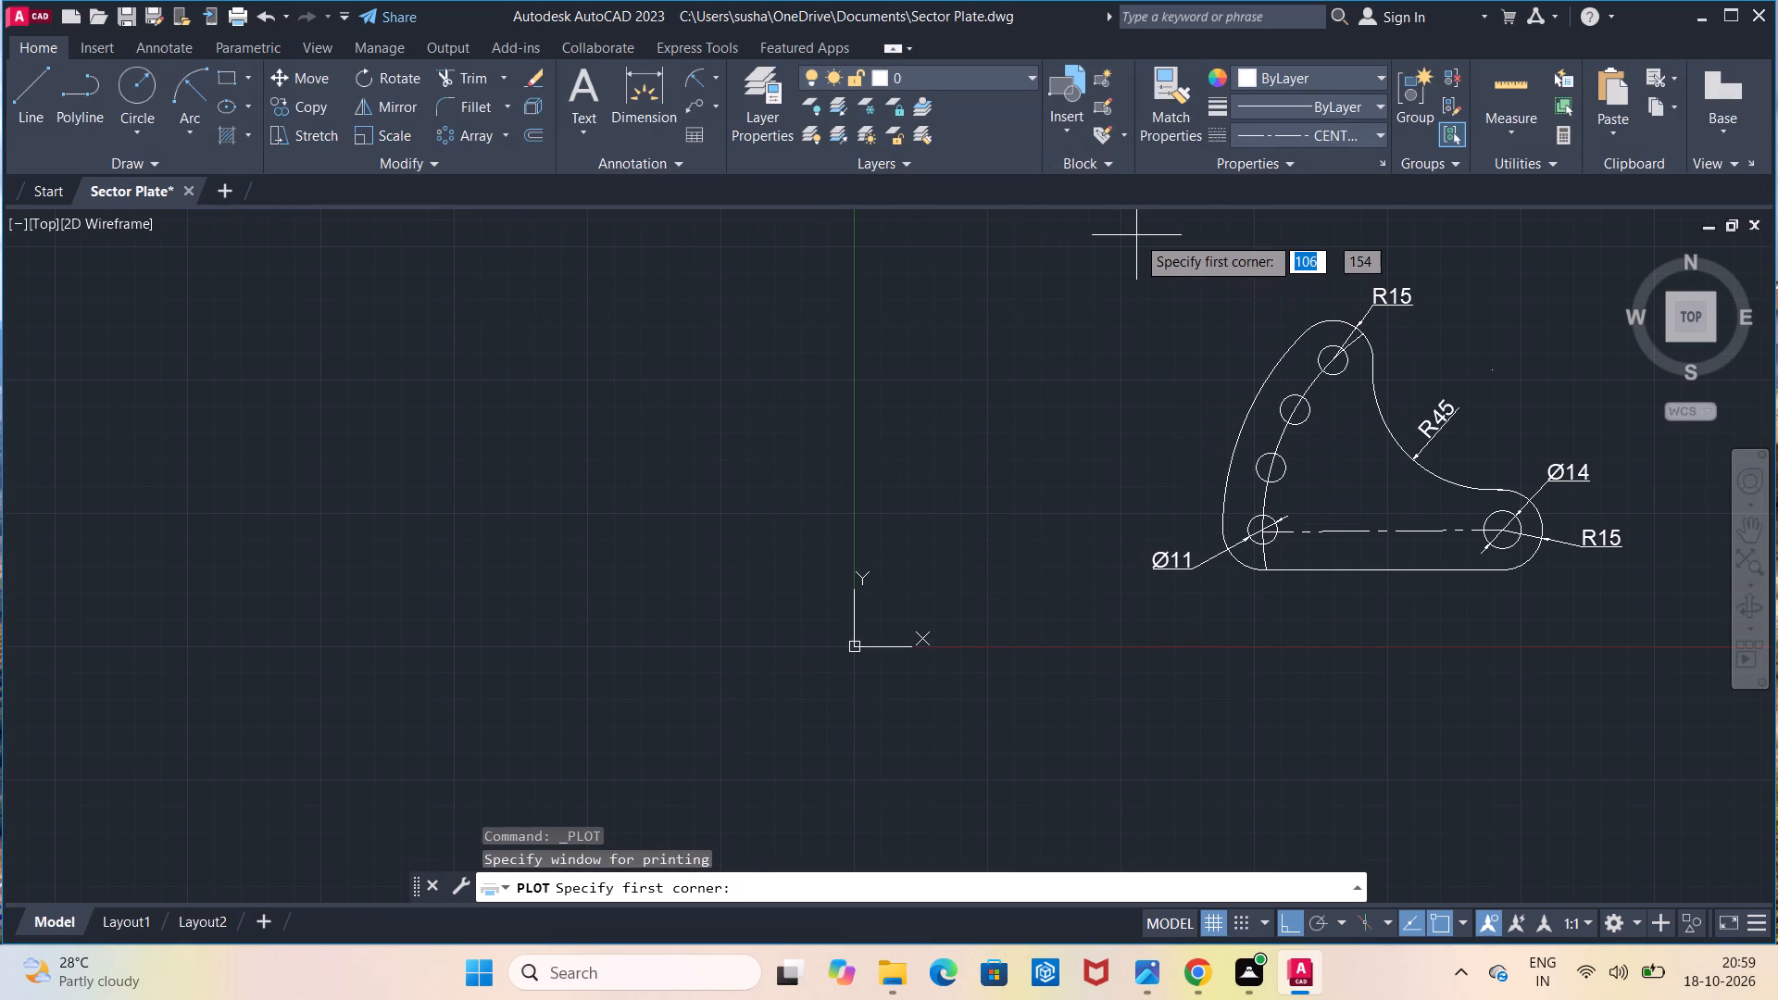
pyautogui.click(1136, 235)
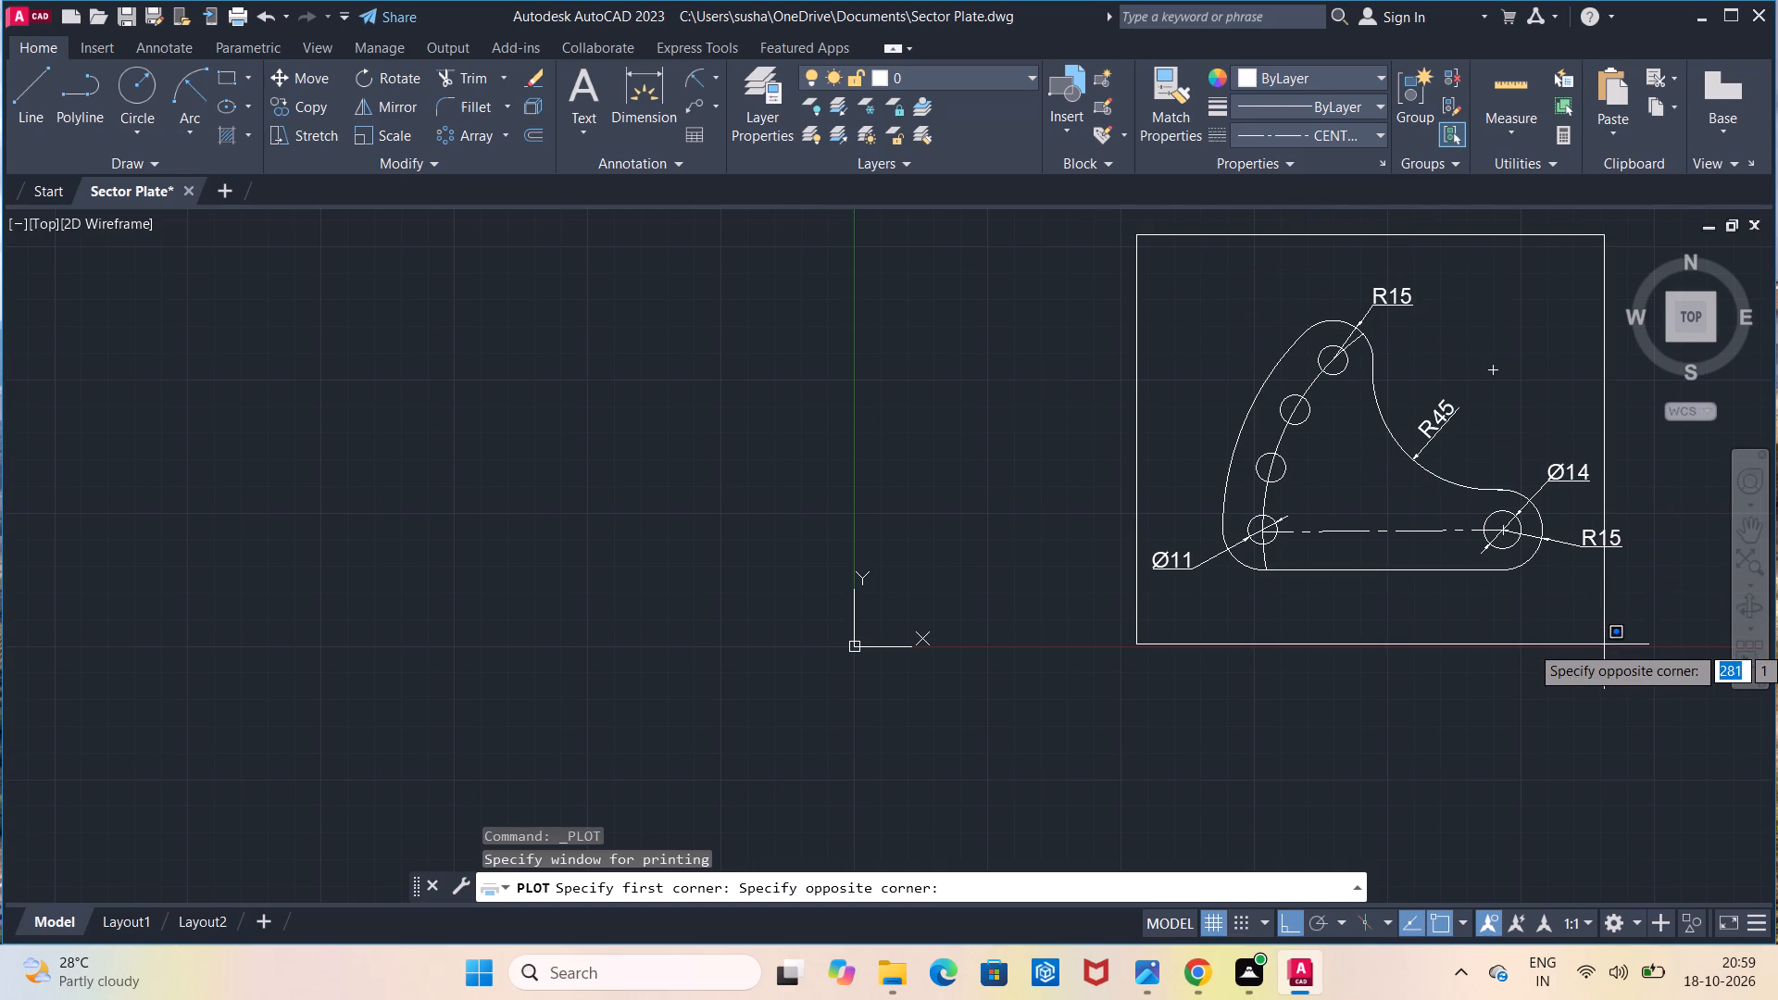
pyautogui.click(1639, 632)
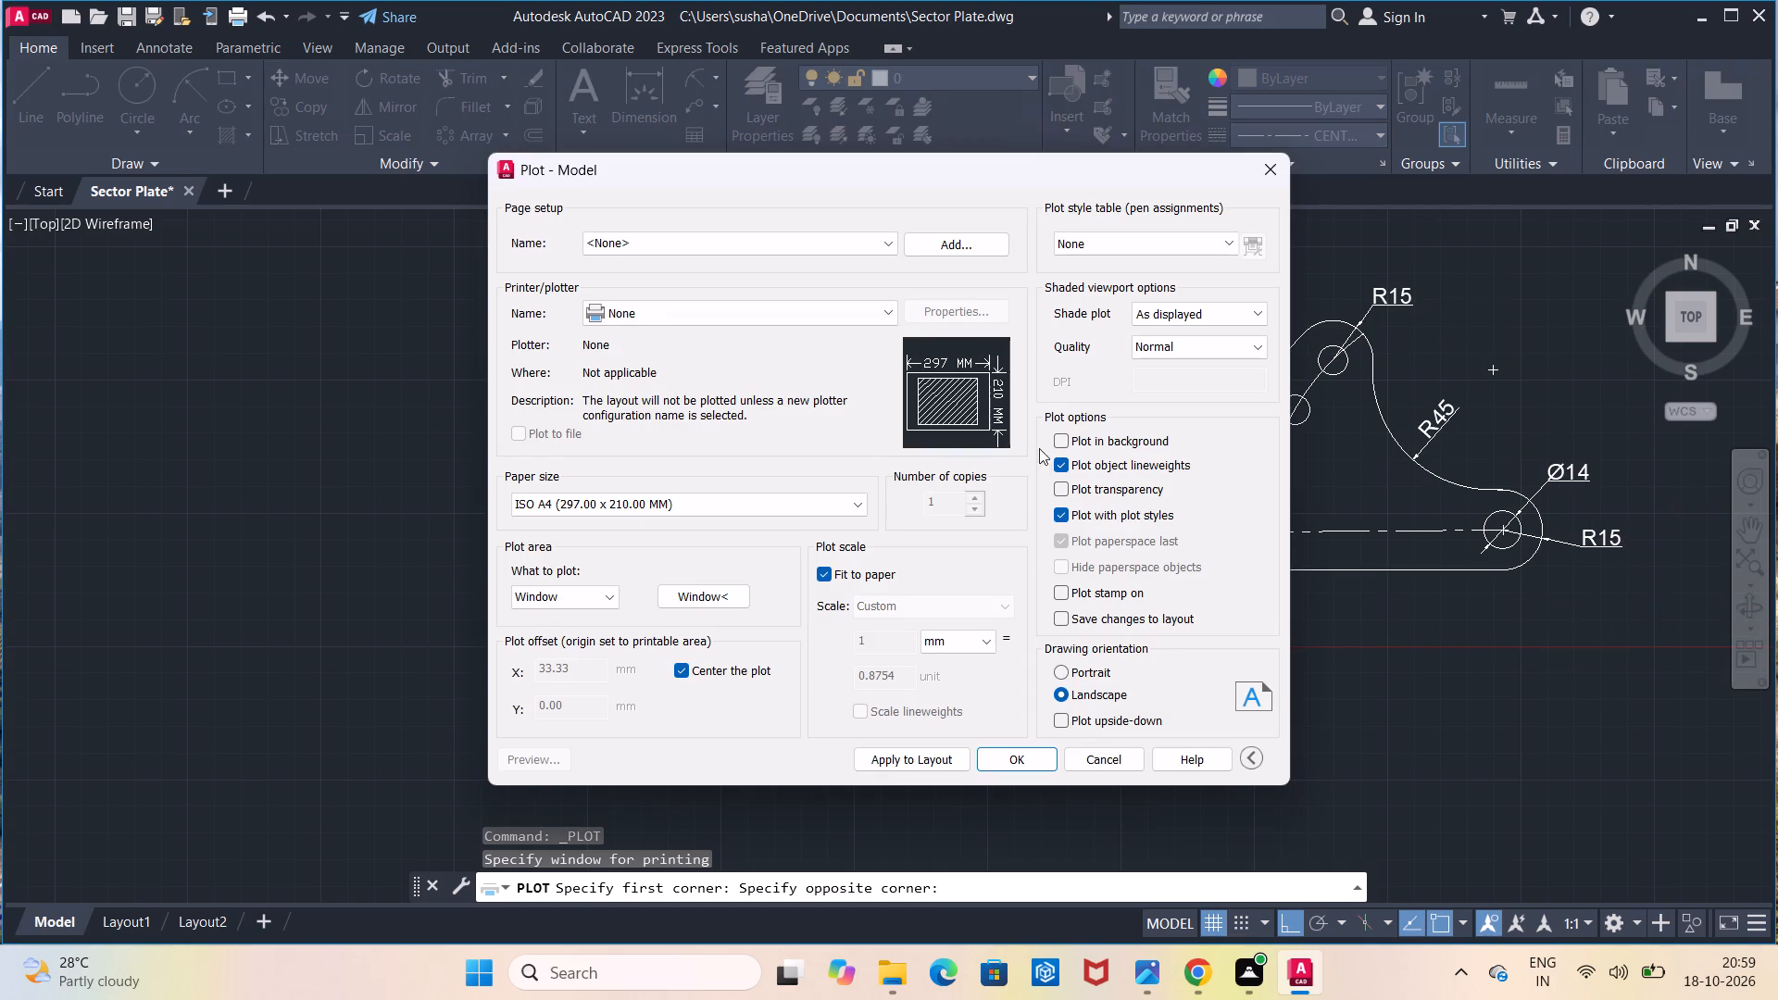
# Plot with DWG To PDF.pc3 and save the output as Sector Plate-Model.pdf in Documents.
pyautogui.click(870, 304)
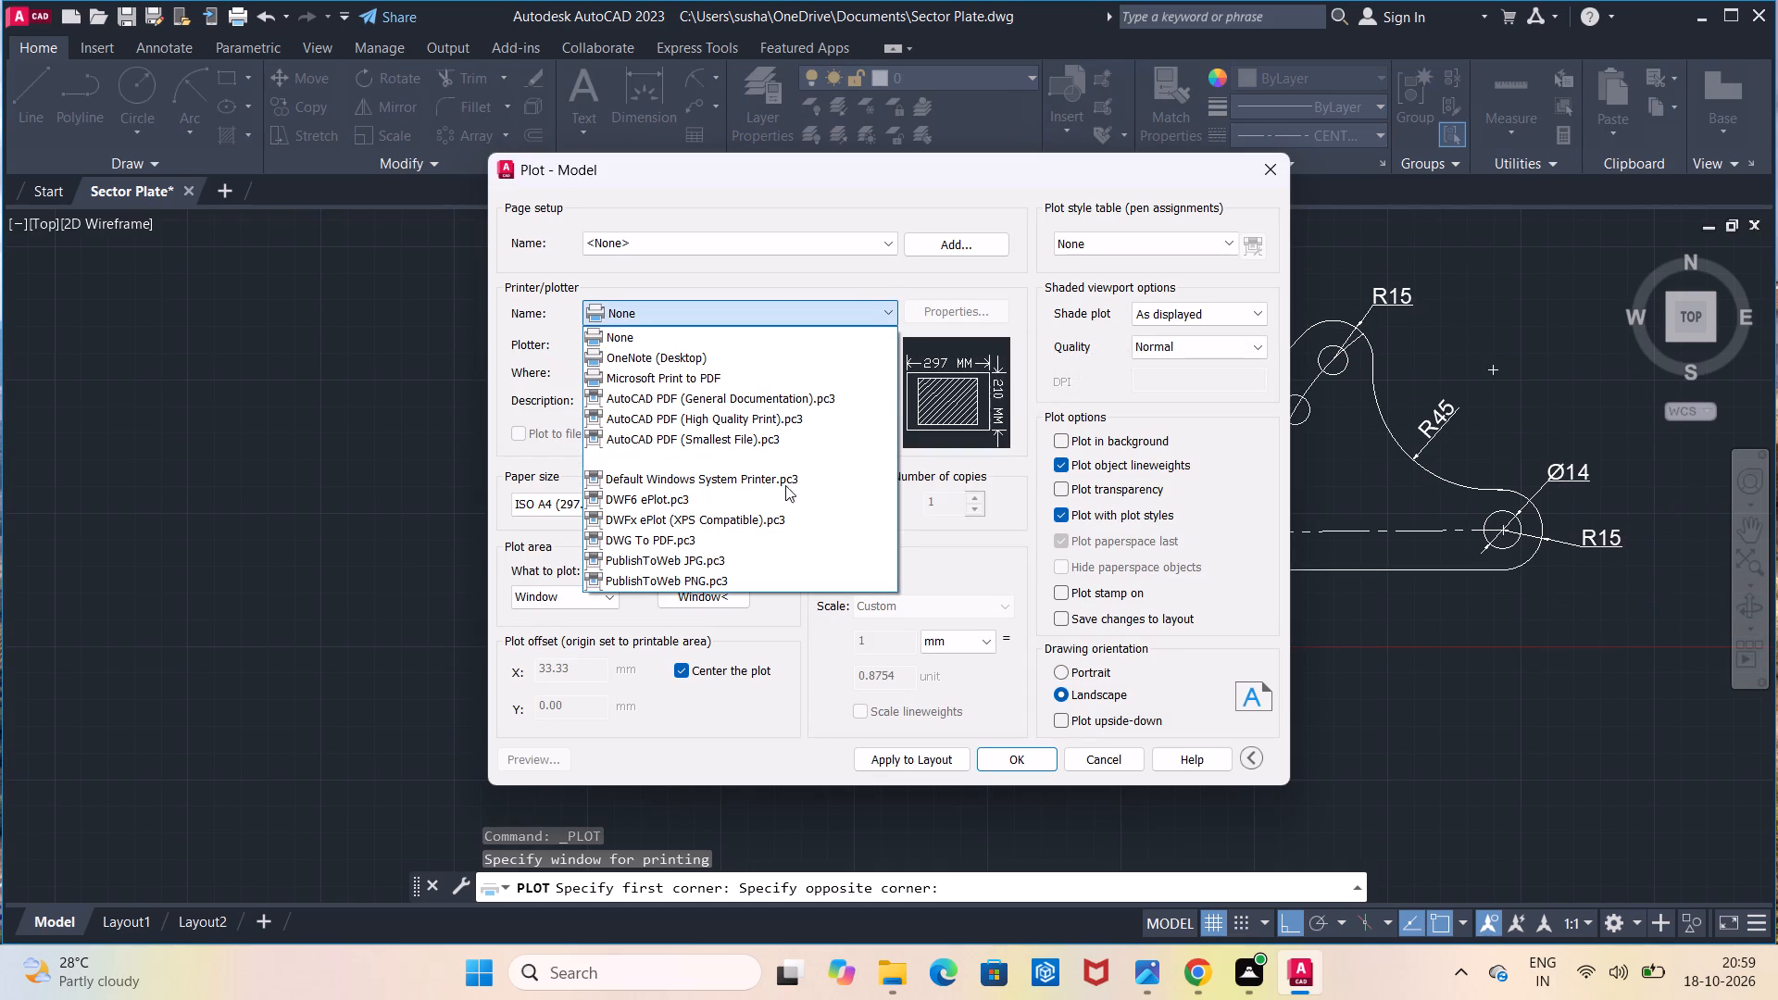
pyautogui.click(773, 535)
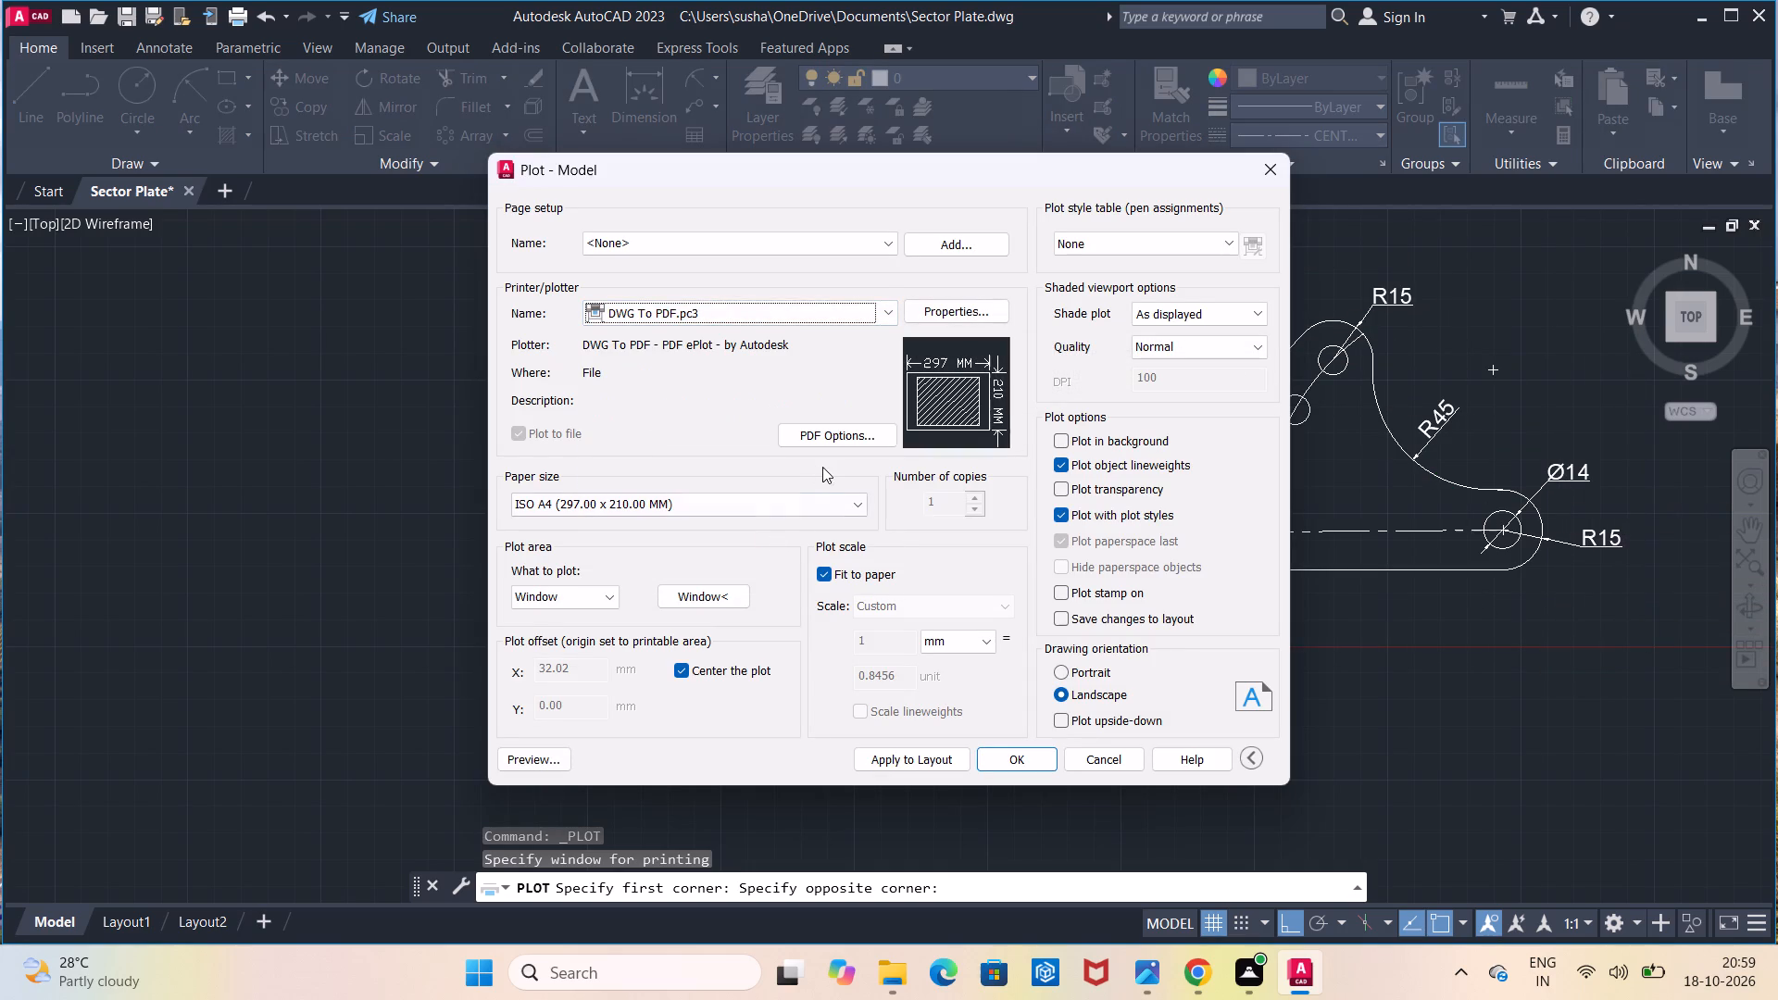
pyautogui.click(1018, 756)
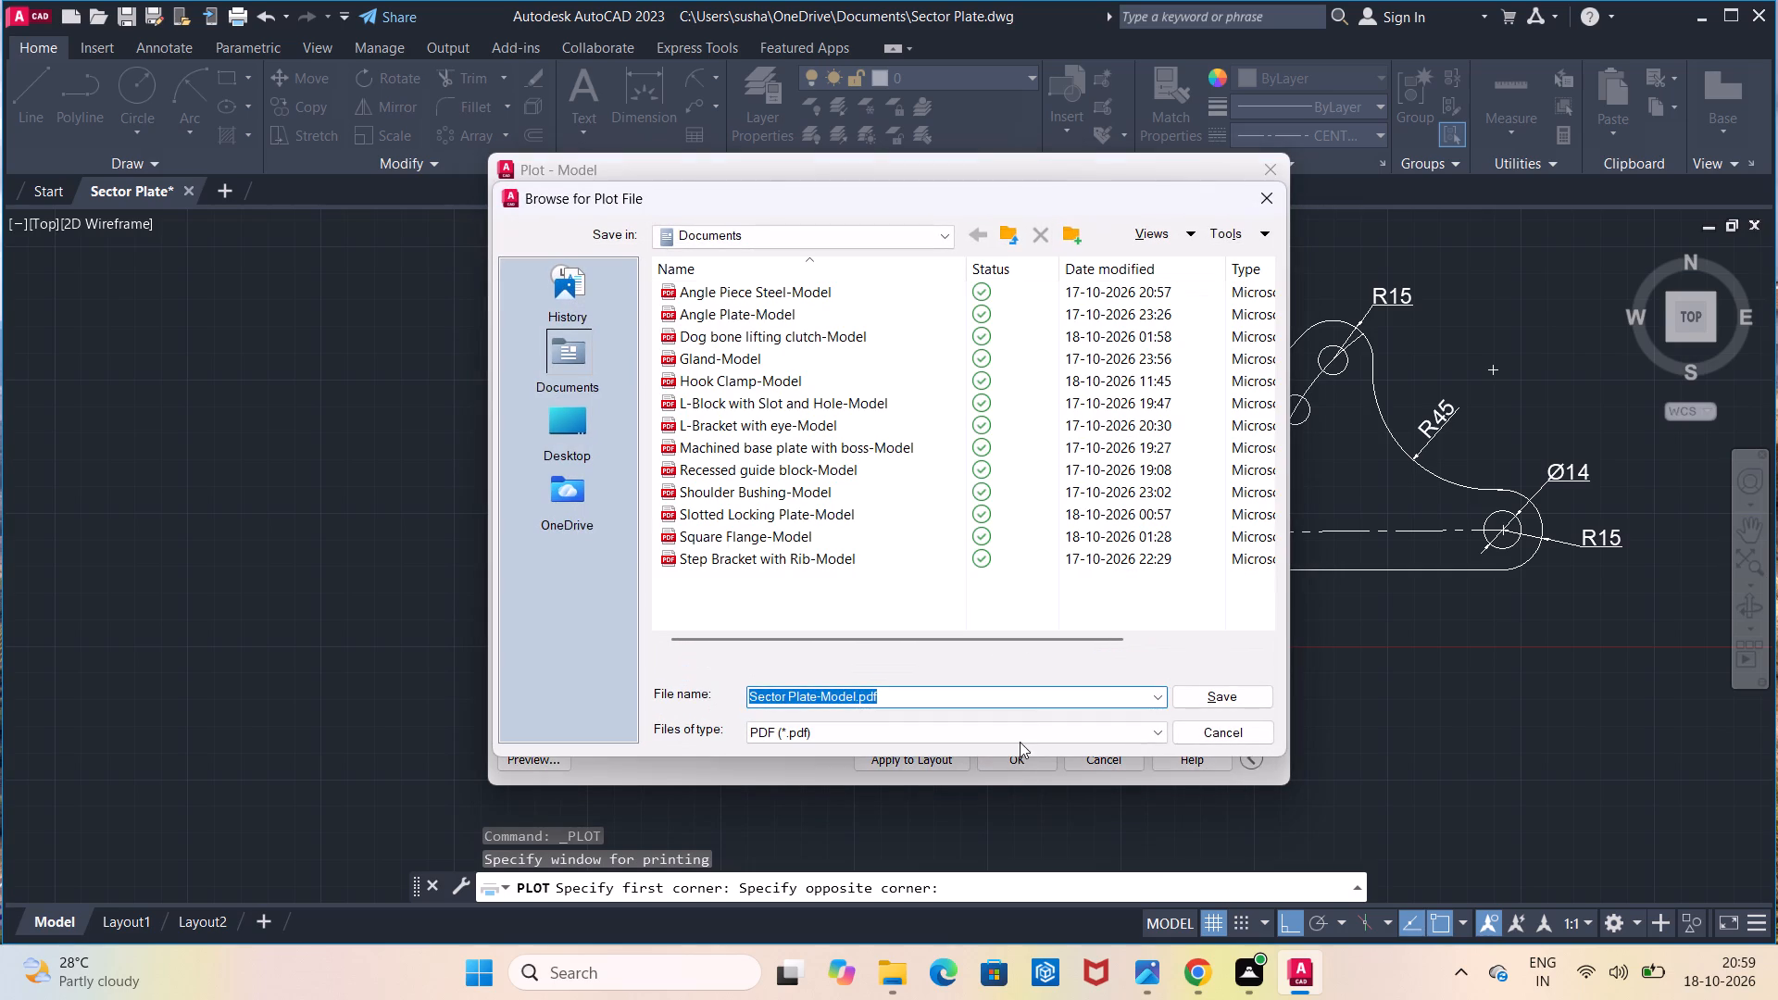
pyautogui.click(1177, 687)
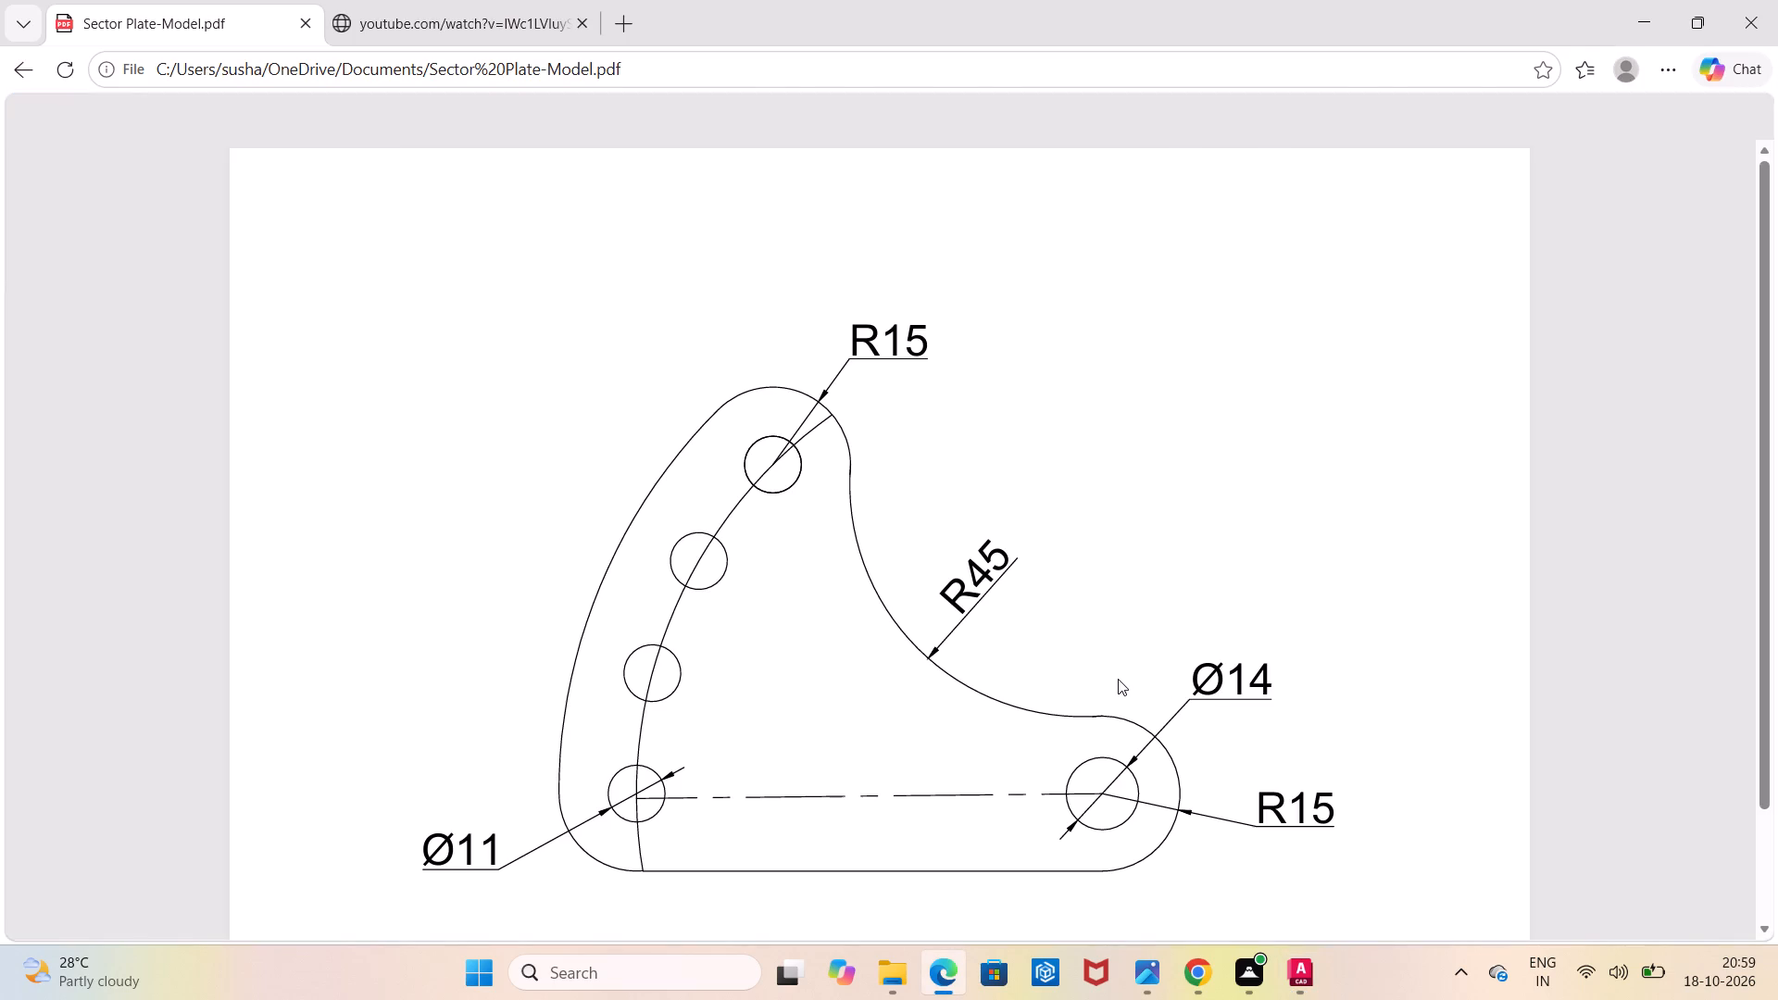
# Look over the plotted Sector Plate PDF, checking the outline, holes and dimensions.
pyautogui.scroll(-3, 1118, 679)
pyautogui.scroll(2, 1118, 679)
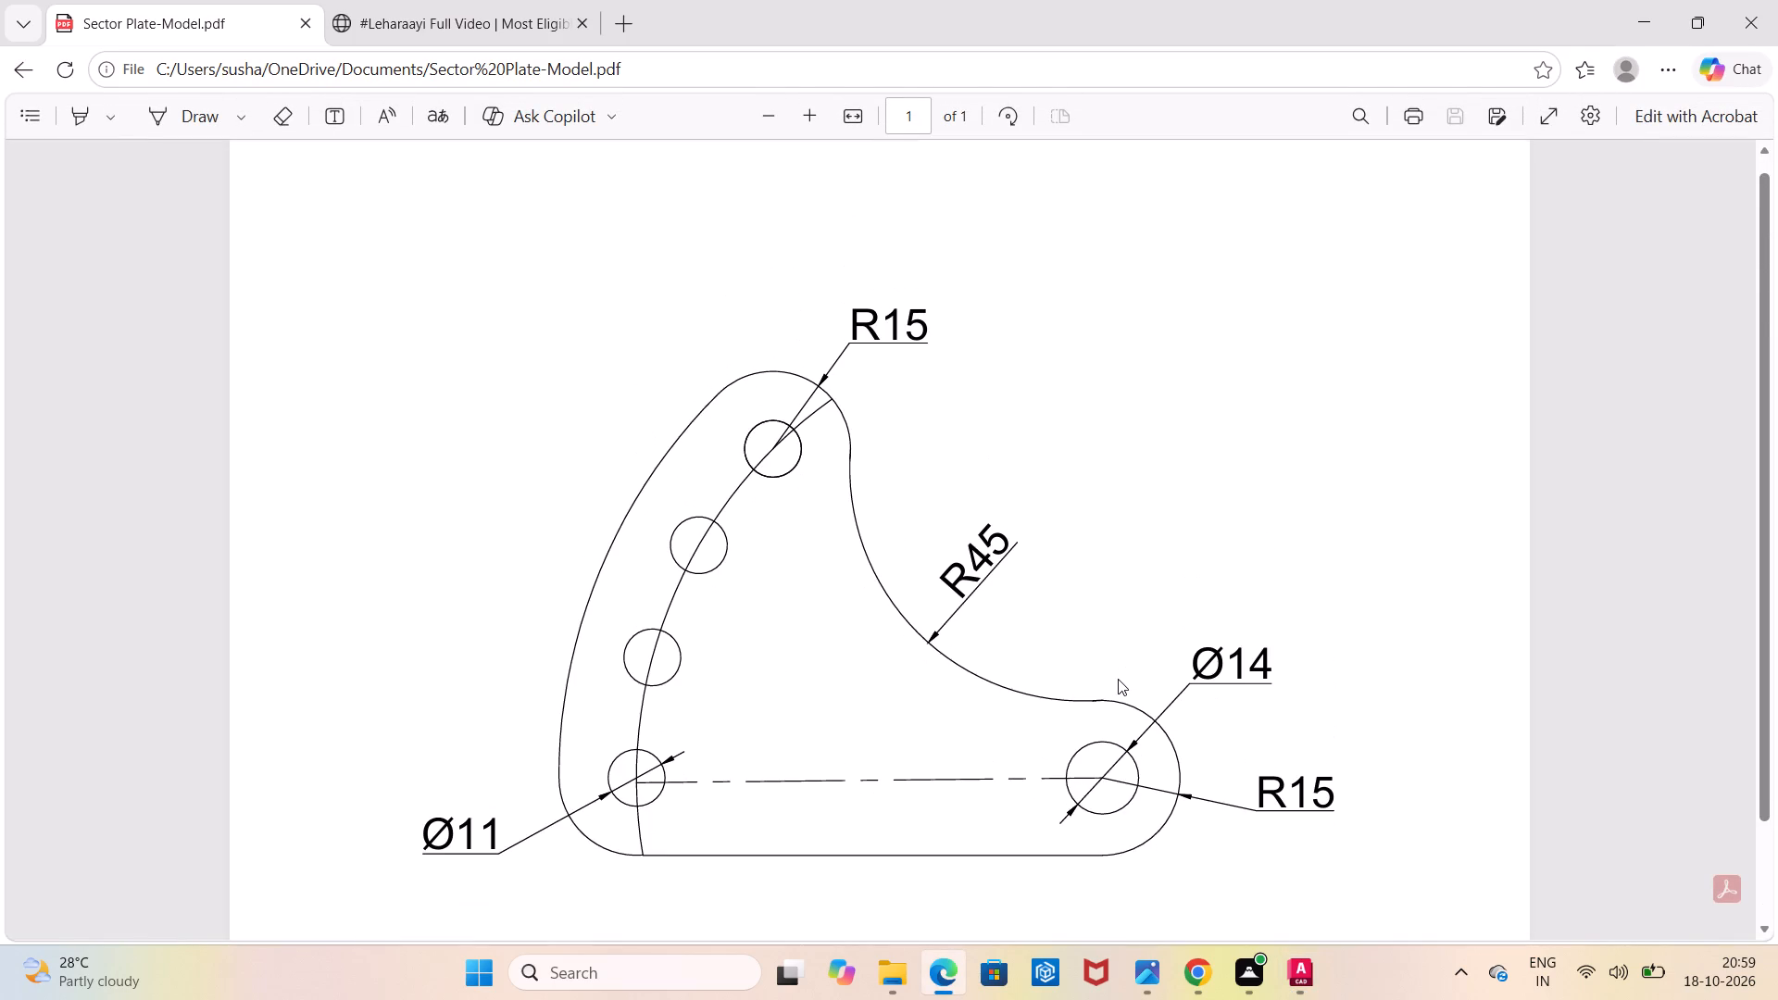
pyautogui.scroll(-2, 1118, 679)
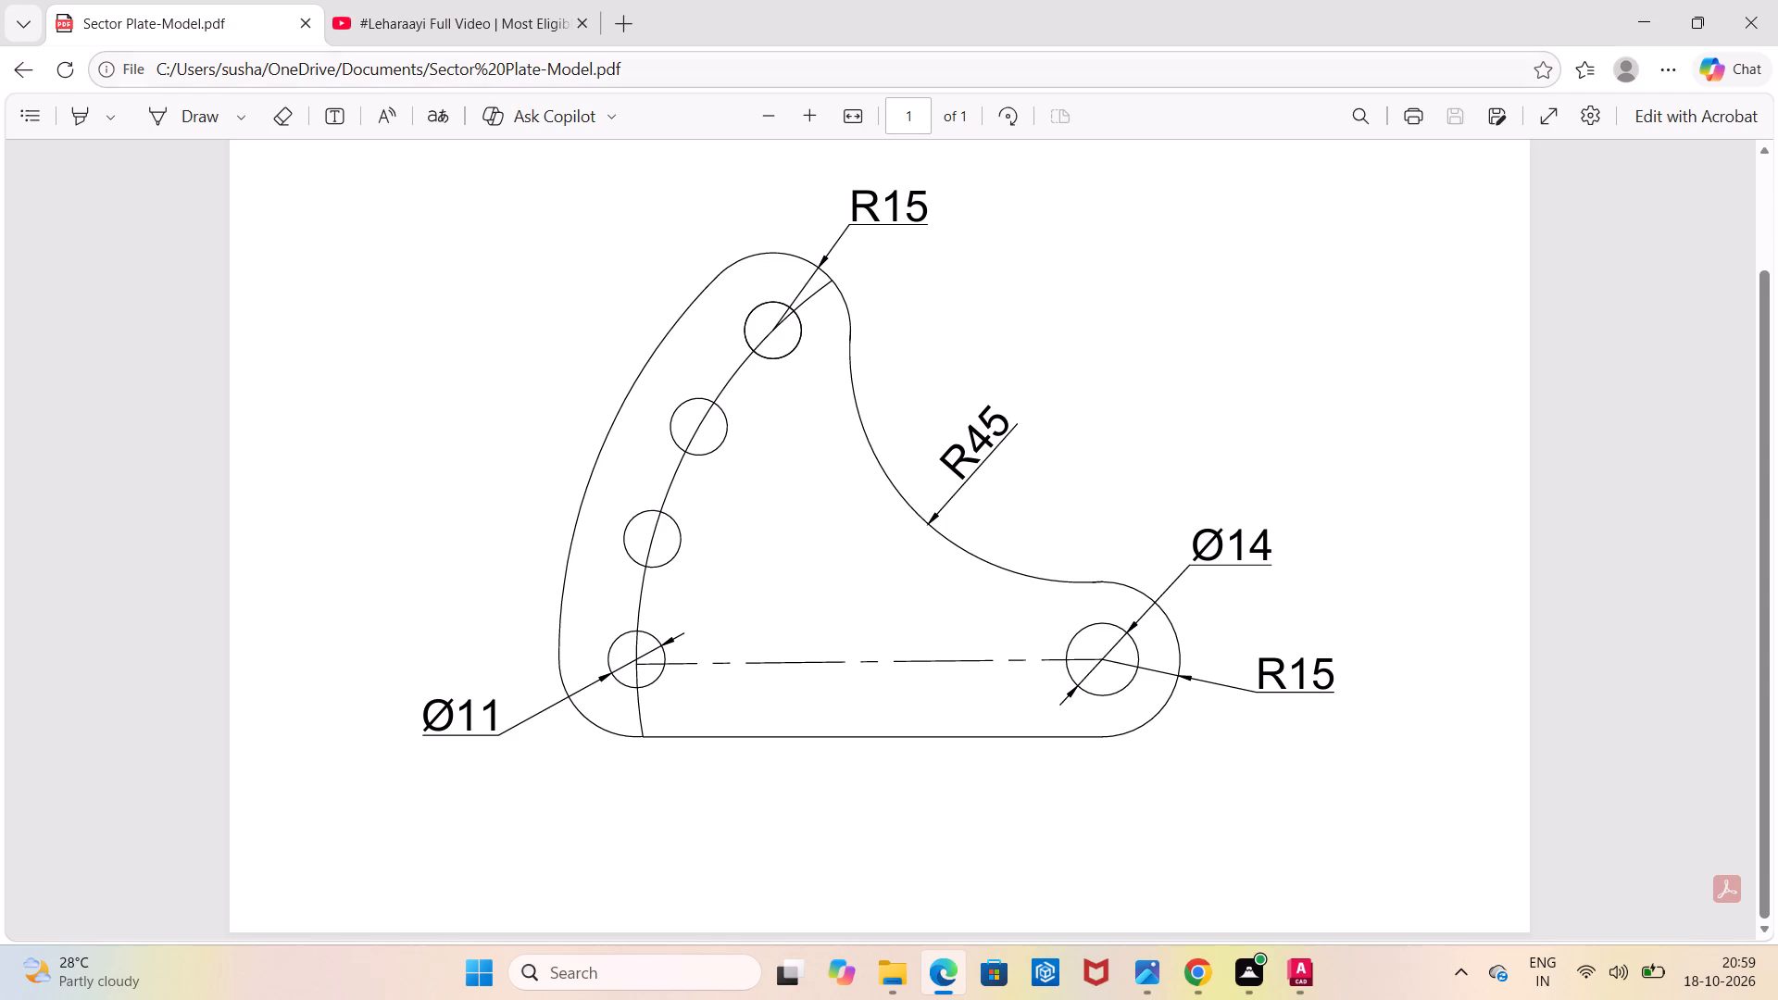
# Pause the YouTube video in the other browser page and return to AutoCAD.
pyautogui.click(363, 7)
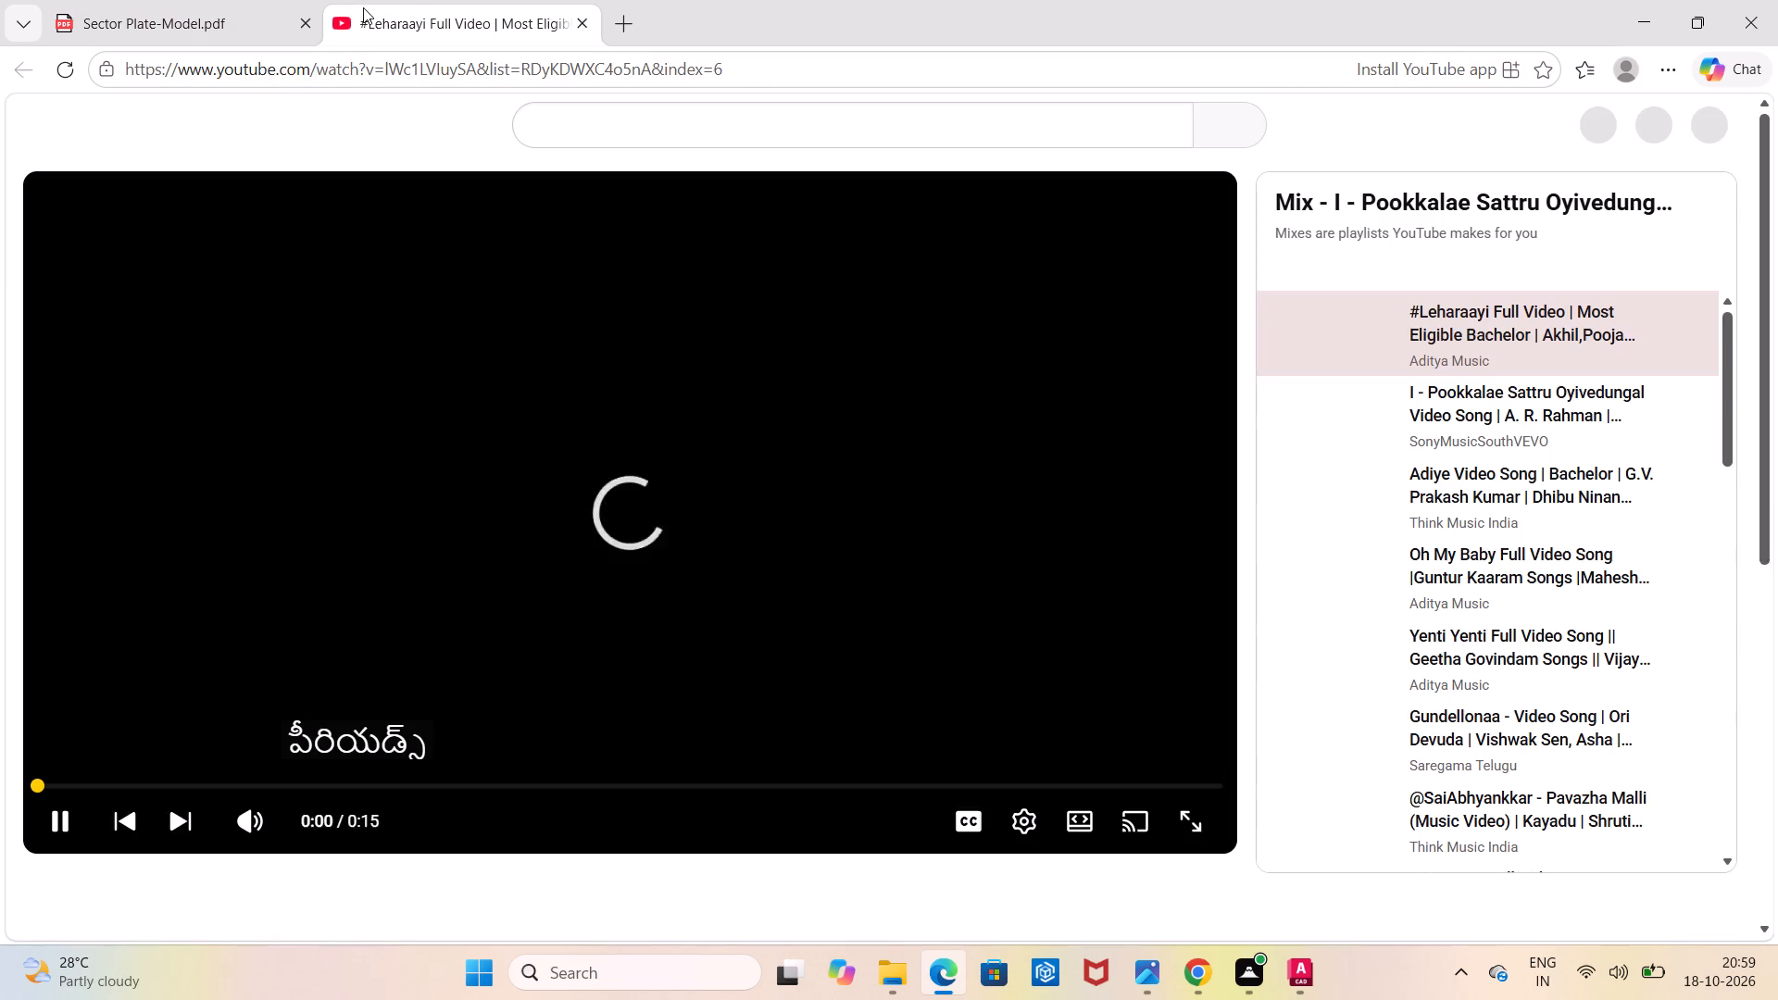
pyautogui.click(968, 471)
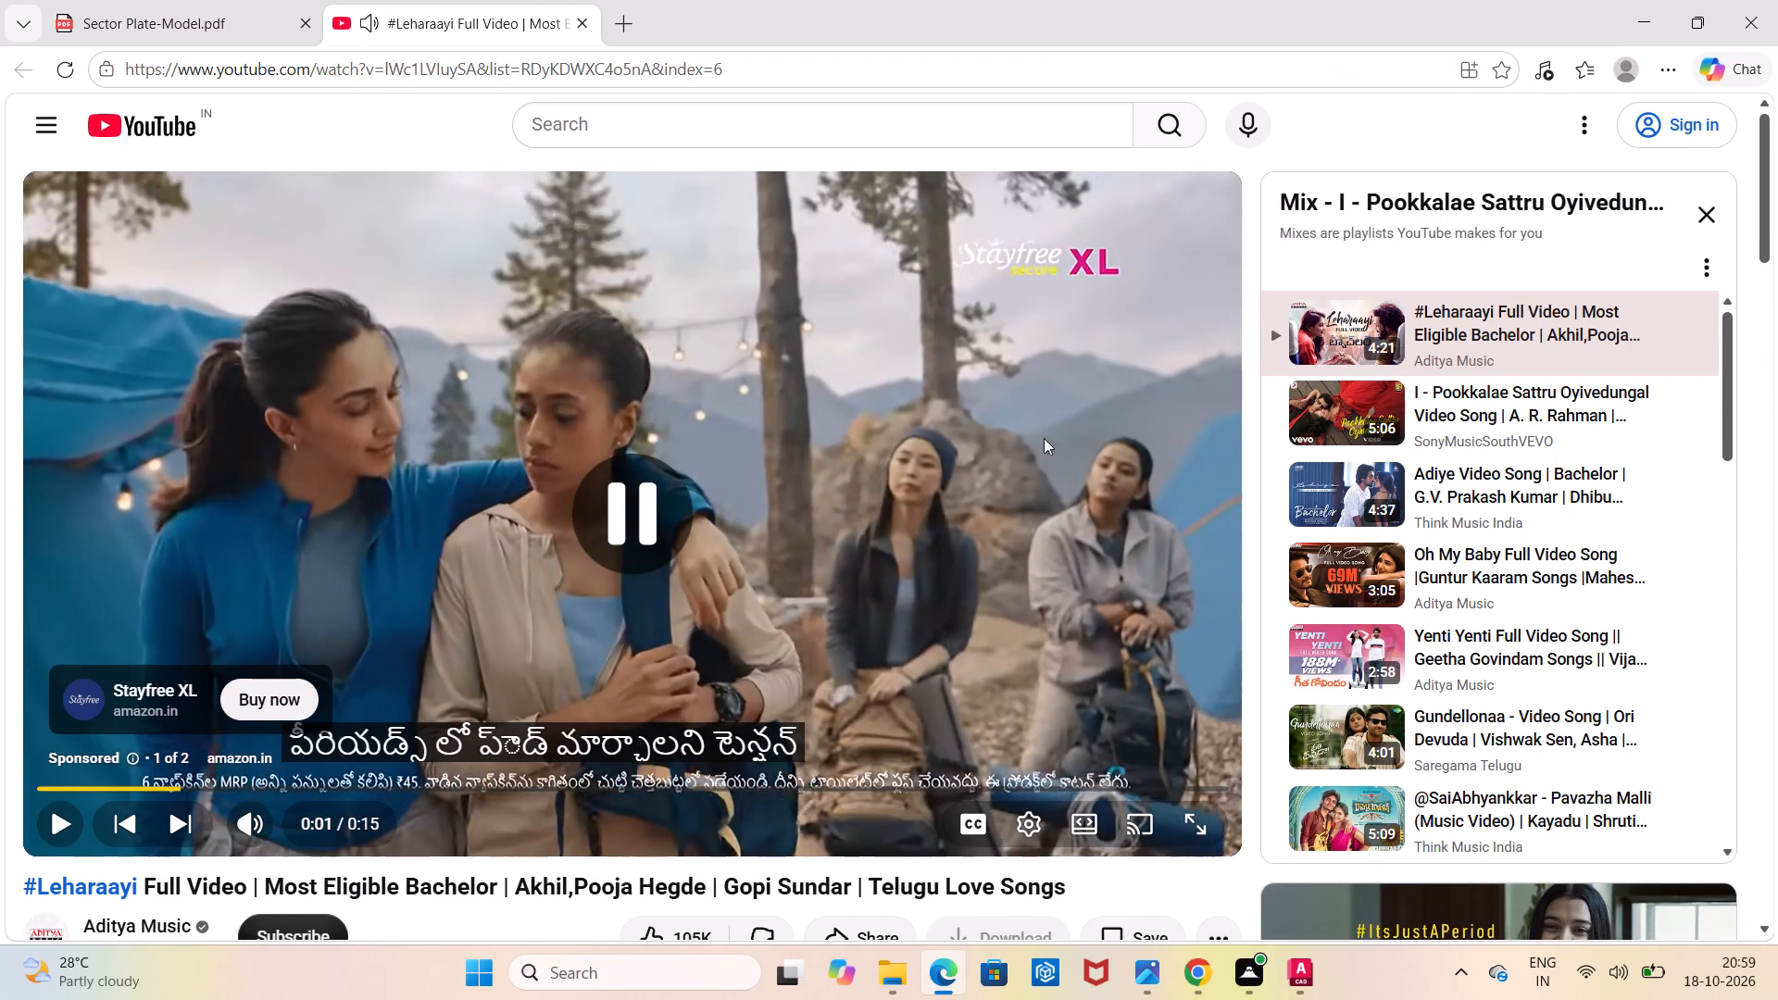
pyautogui.click(1661, 36)
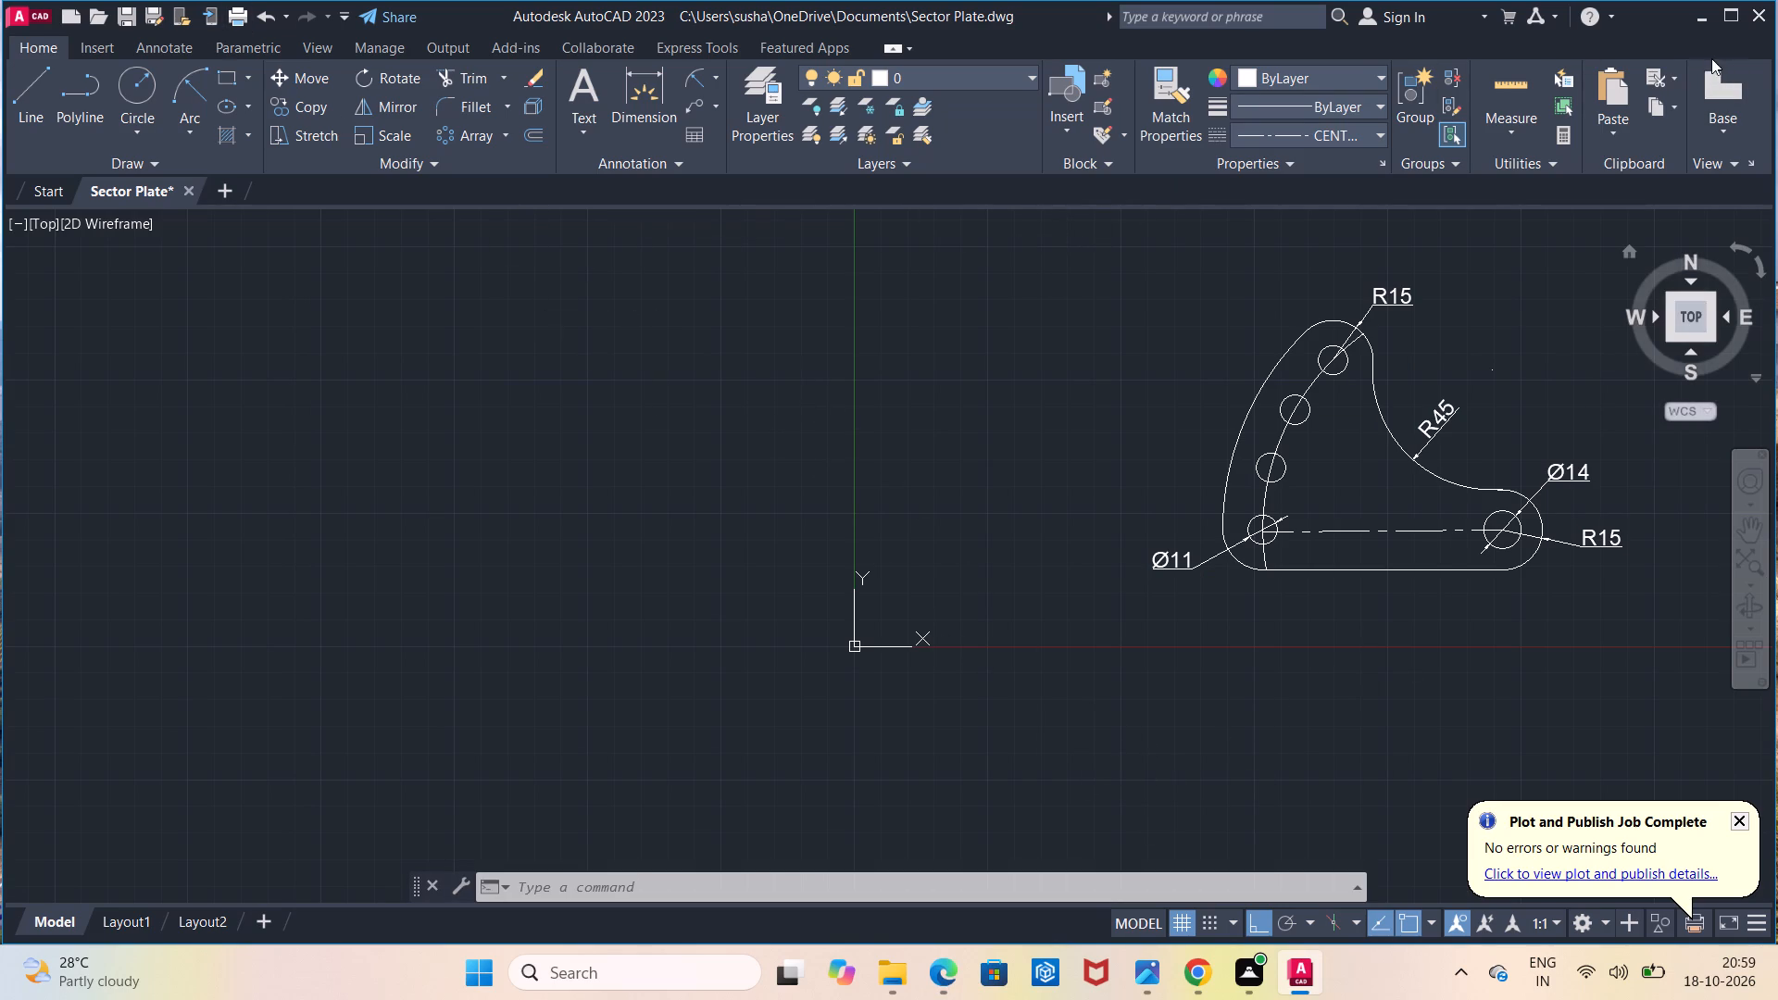
# Quit AutoCAD, closing the Sector Plate drawing.
pyautogui.click(1751, 7)
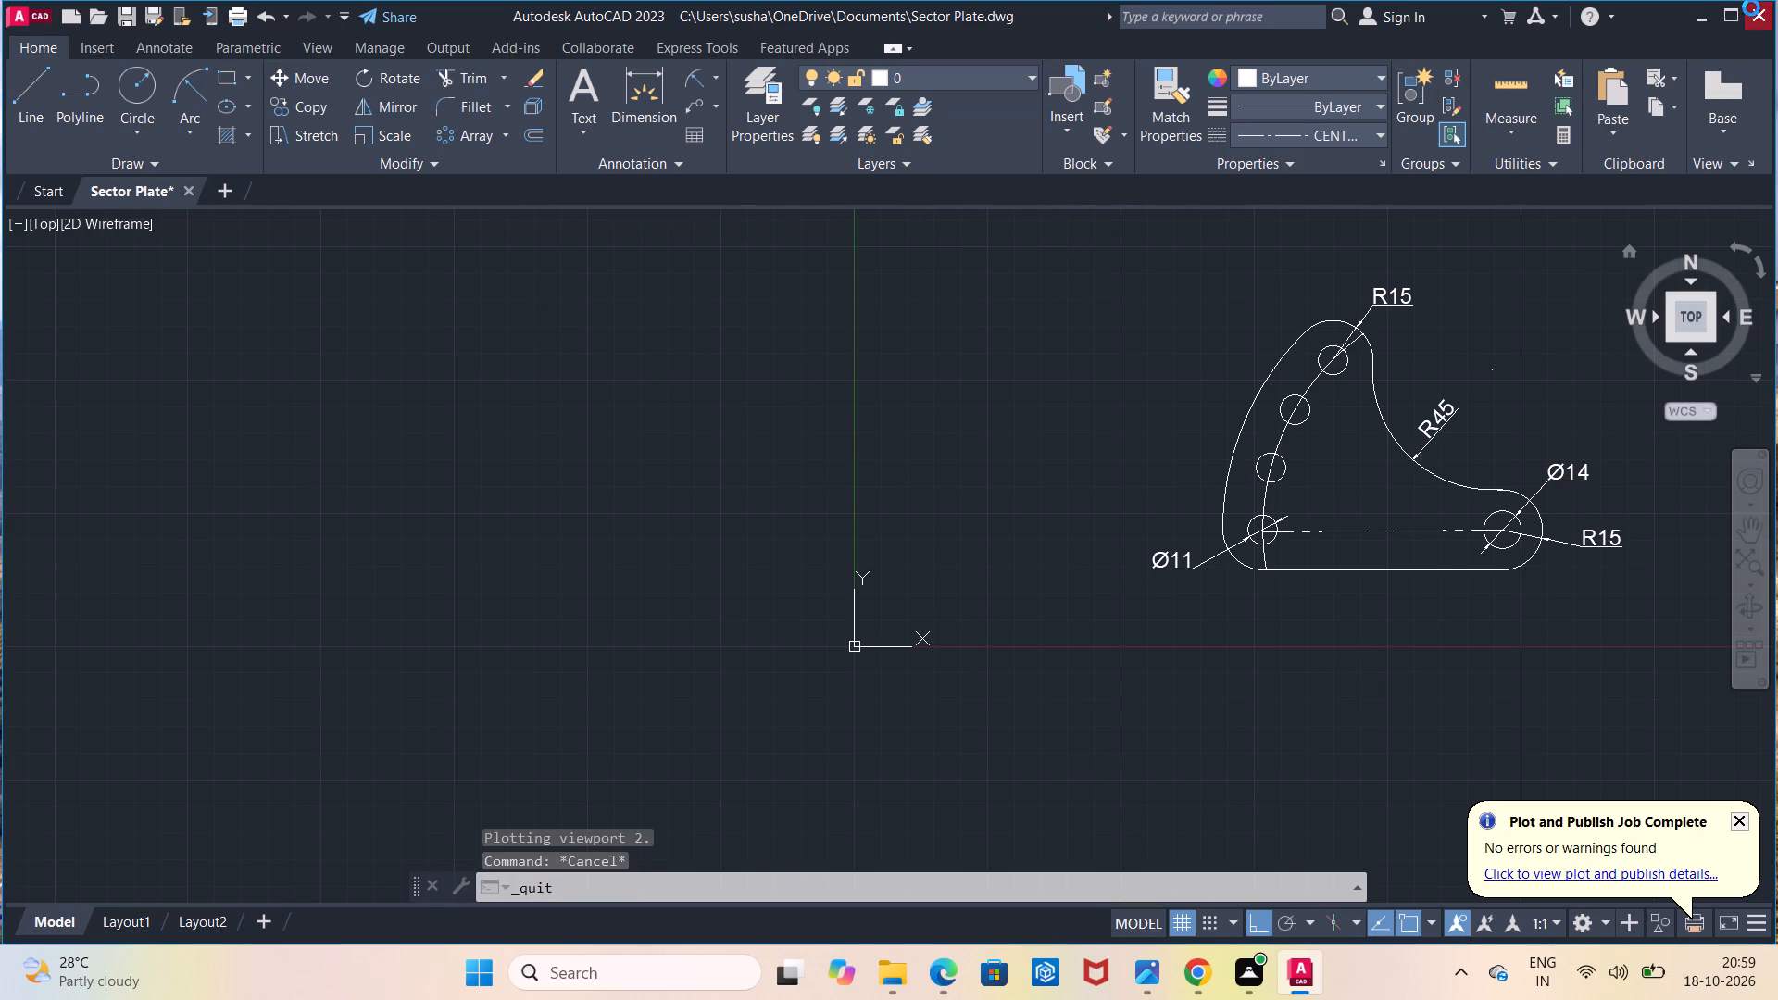
pyautogui.click(830, 536)
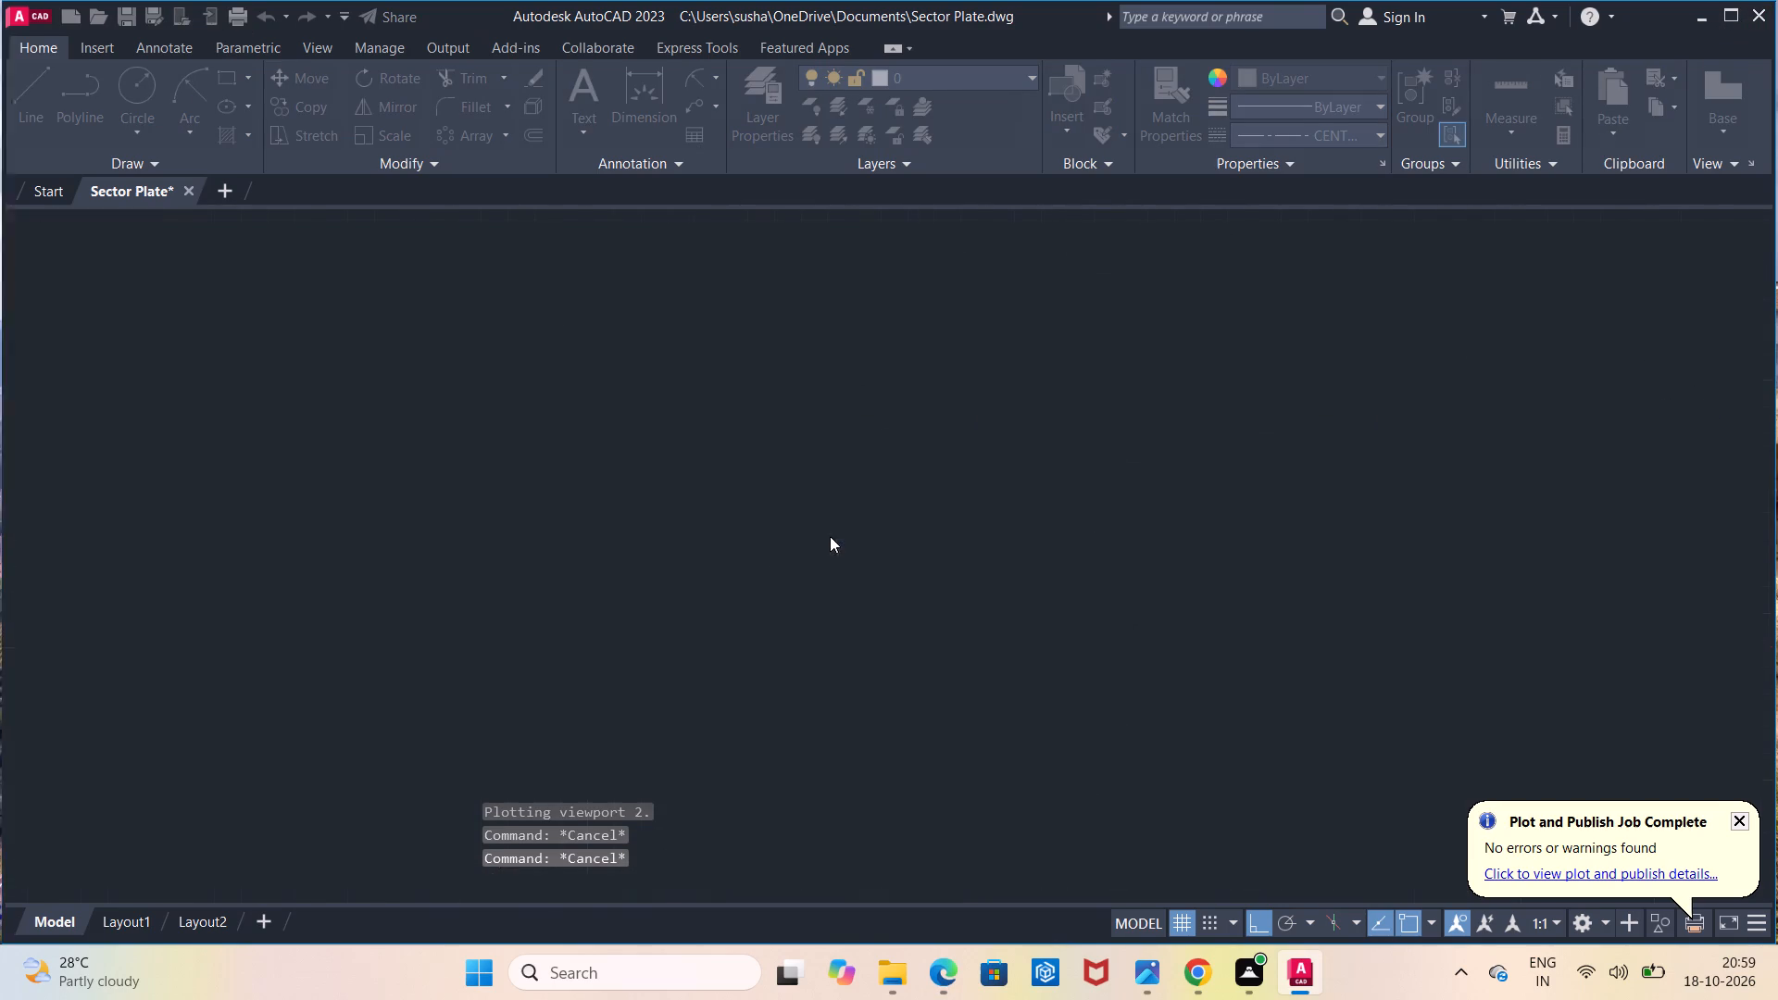